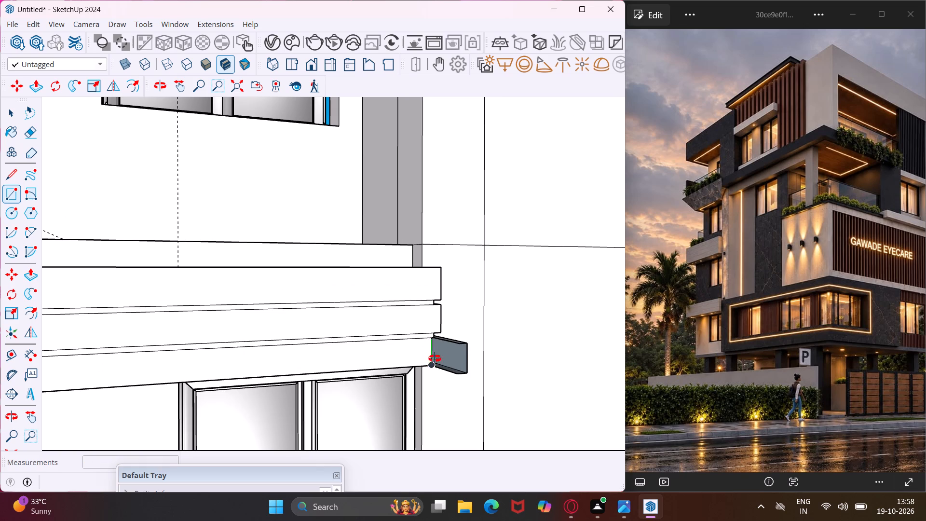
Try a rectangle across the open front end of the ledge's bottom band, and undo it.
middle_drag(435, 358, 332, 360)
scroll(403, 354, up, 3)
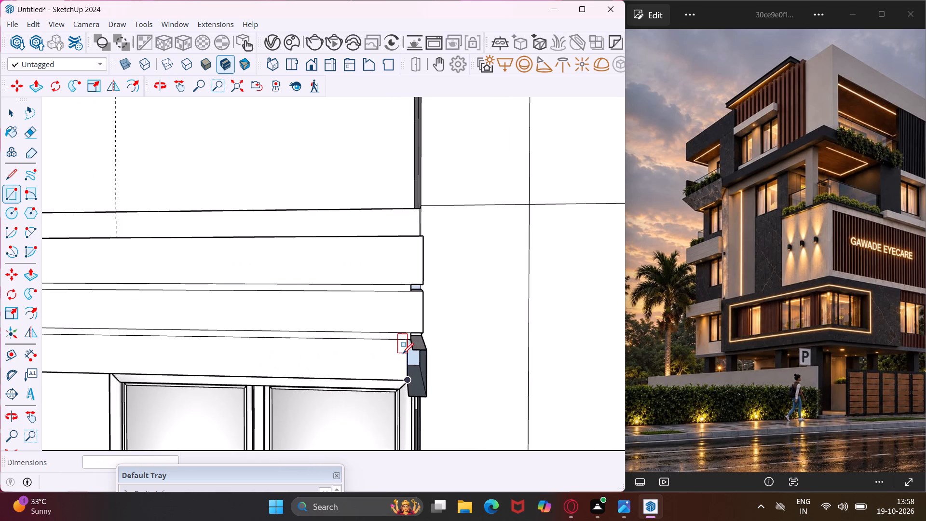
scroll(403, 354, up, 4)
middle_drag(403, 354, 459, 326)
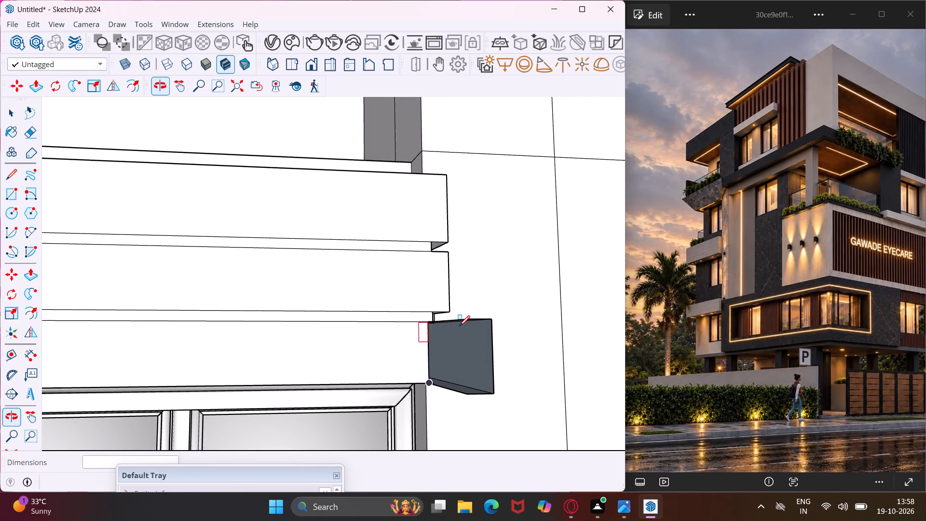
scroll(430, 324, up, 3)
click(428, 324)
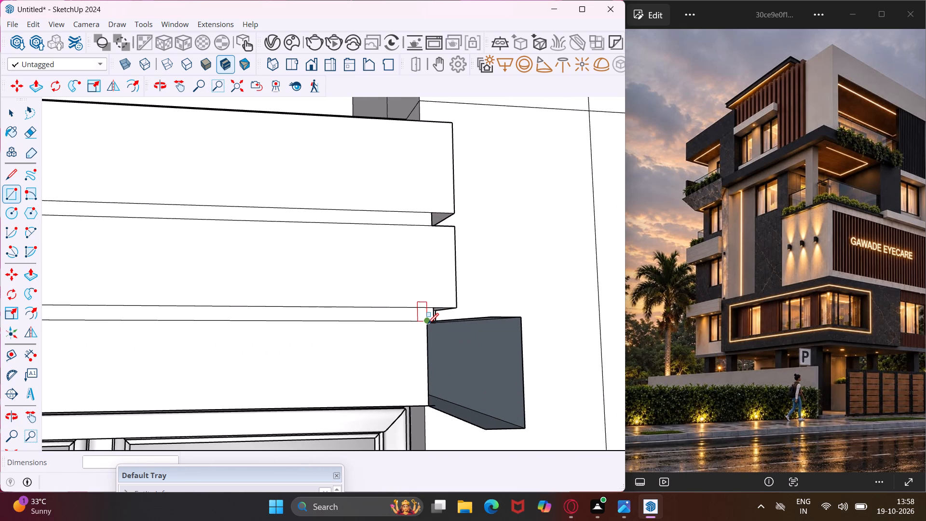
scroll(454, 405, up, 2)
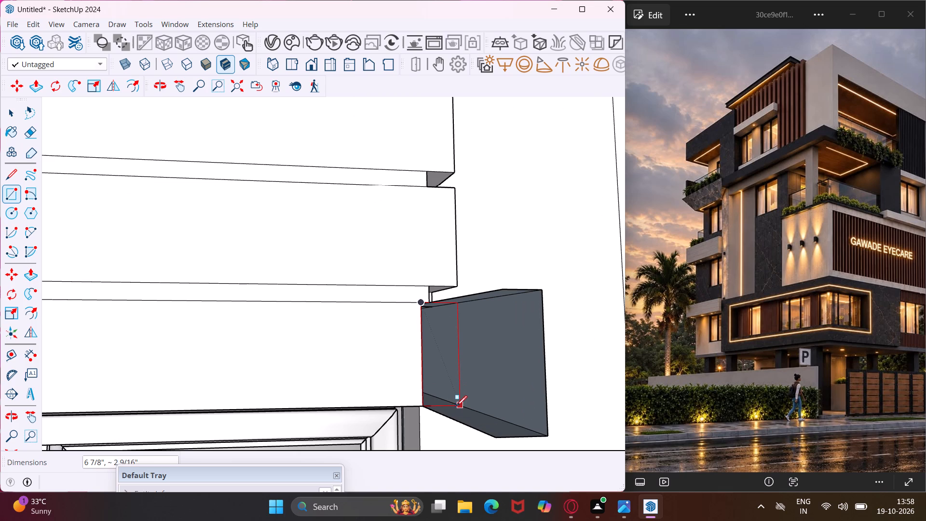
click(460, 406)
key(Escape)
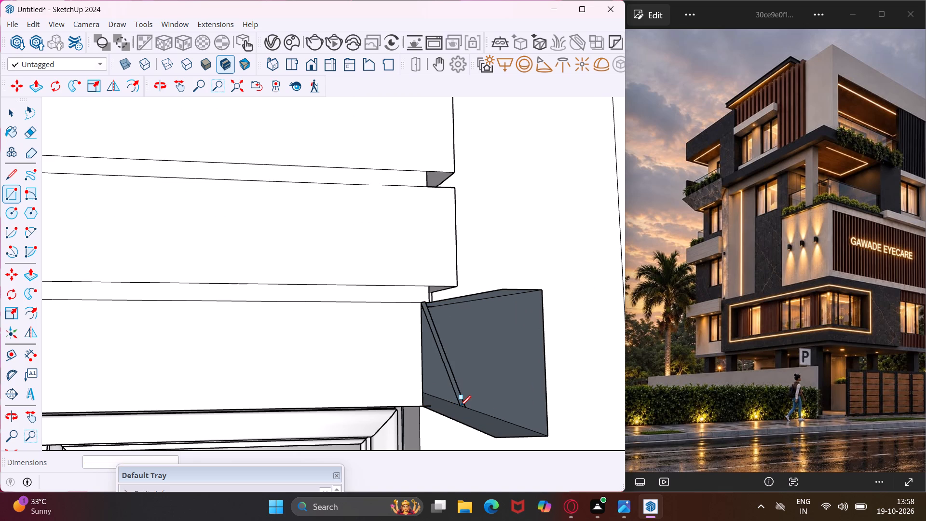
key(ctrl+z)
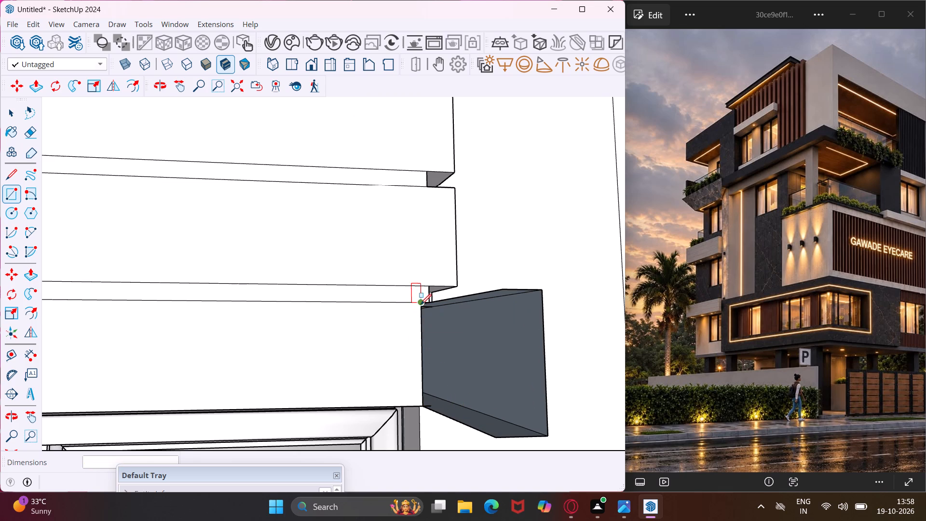
Close the open front end of the ledge's bottom band with a rectangle about 6 7/8" by 2 9/16".
click(421, 304)
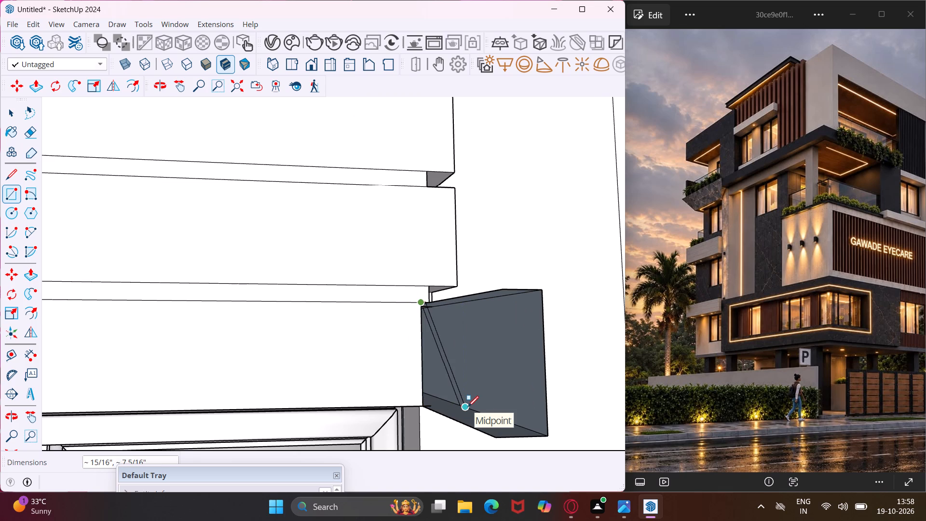
scroll(463, 404, up, 8)
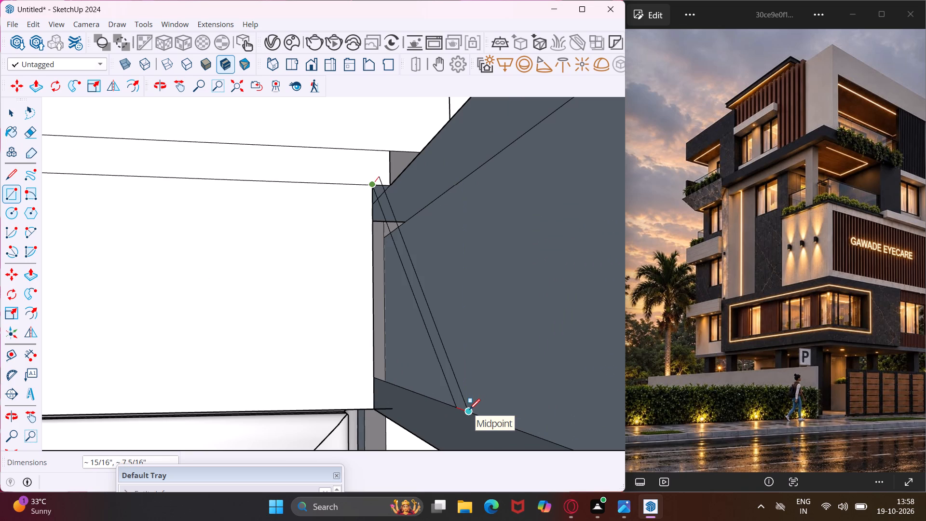
middle_drag(469, 410, 447, 425)
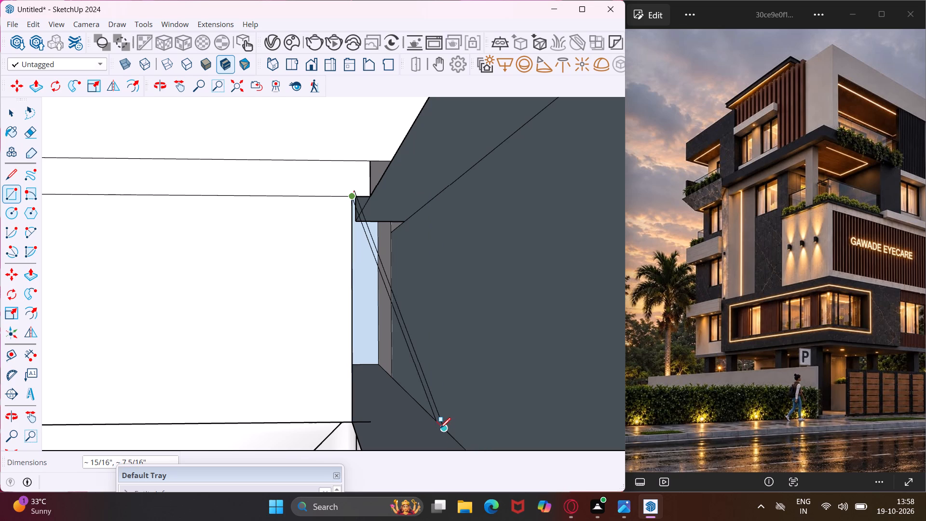
click(436, 428)
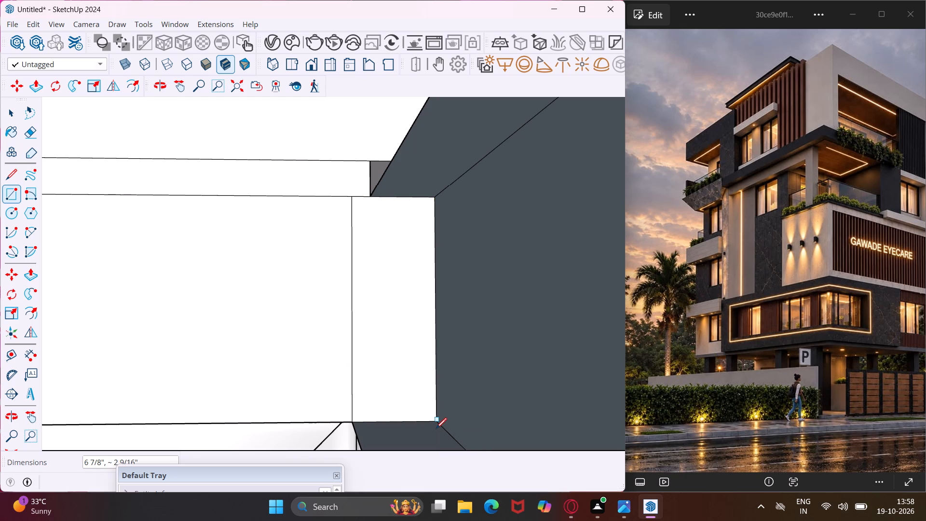
key(Escape)
key(space)
Erase the long edges of the dark box projecting from the bottom band's end and its detached leftover edges.
scroll(447, 368, down, 5)
middle_drag(447, 368, 467, 375)
scroll(447, 368, down, 1)
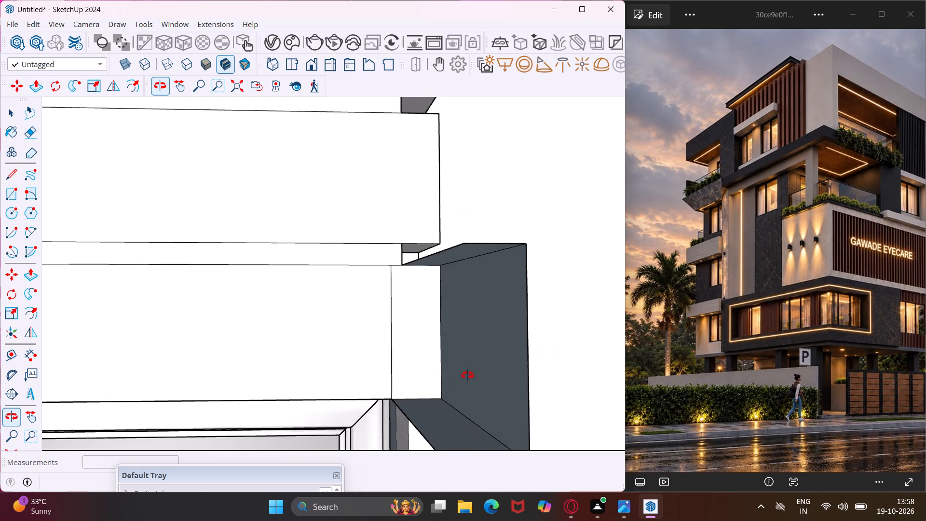
middle_drag(467, 375, 589, 412)
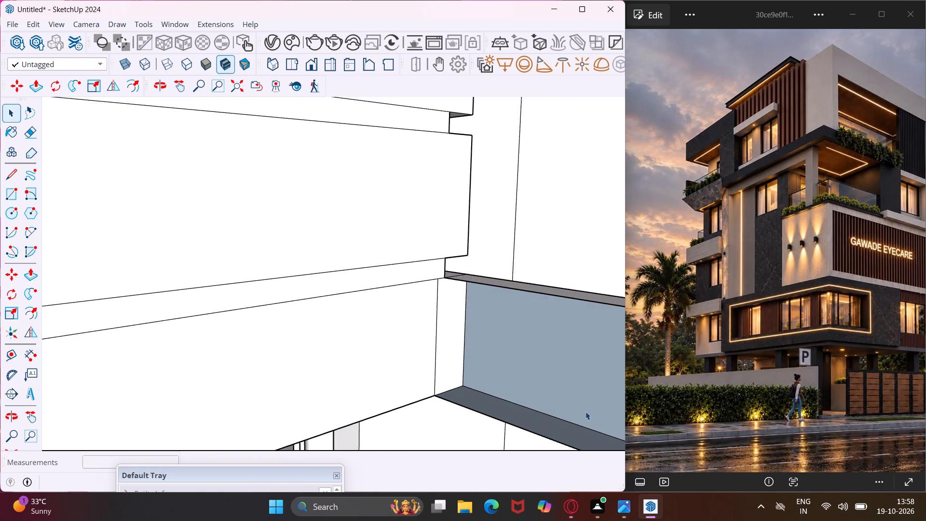
key(e)
click(559, 297)
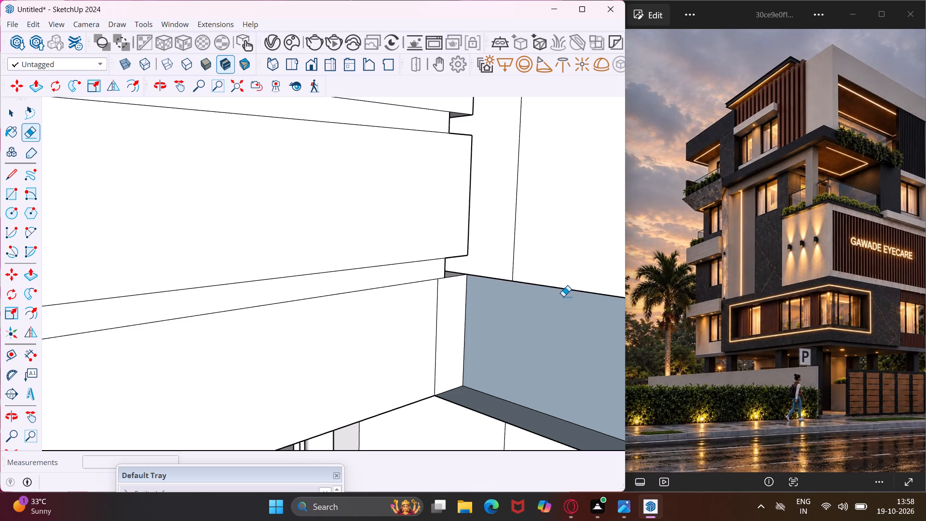
click(571, 292)
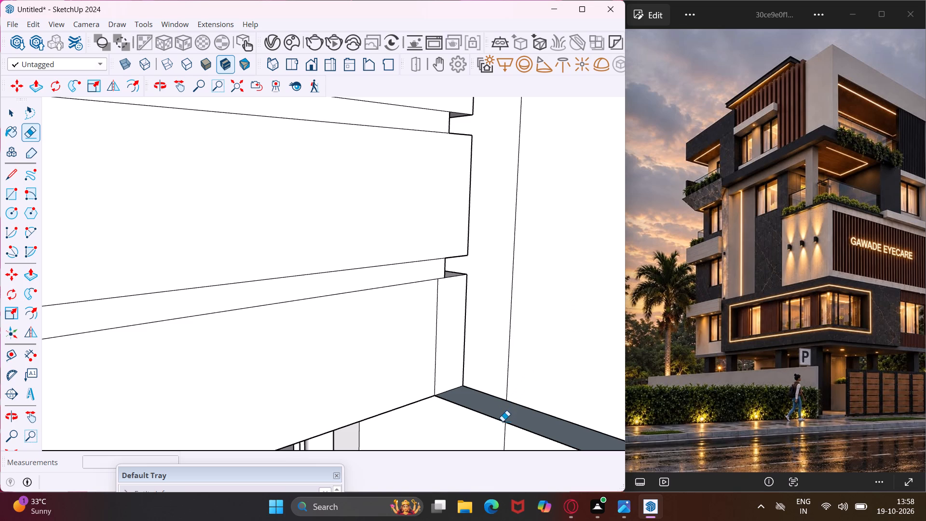
click(503, 422)
click(541, 411)
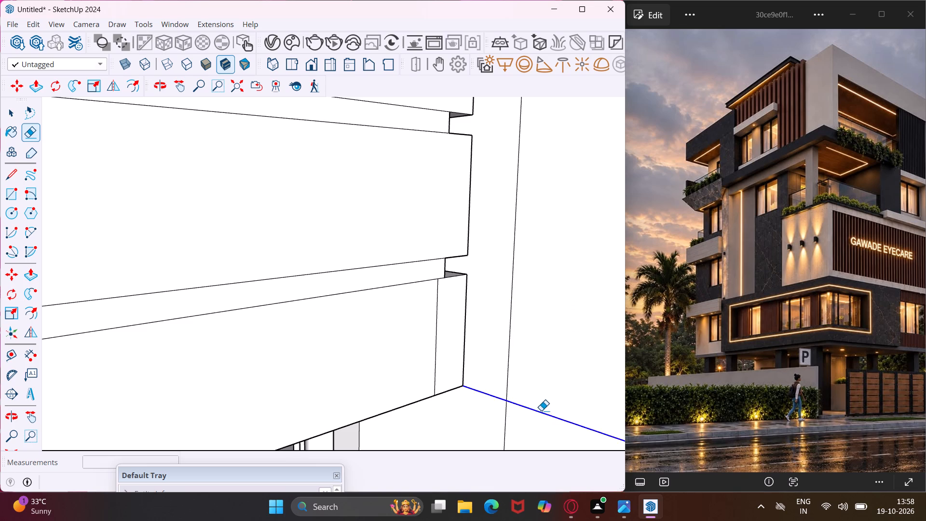
scroll(450, 386, down, 9)
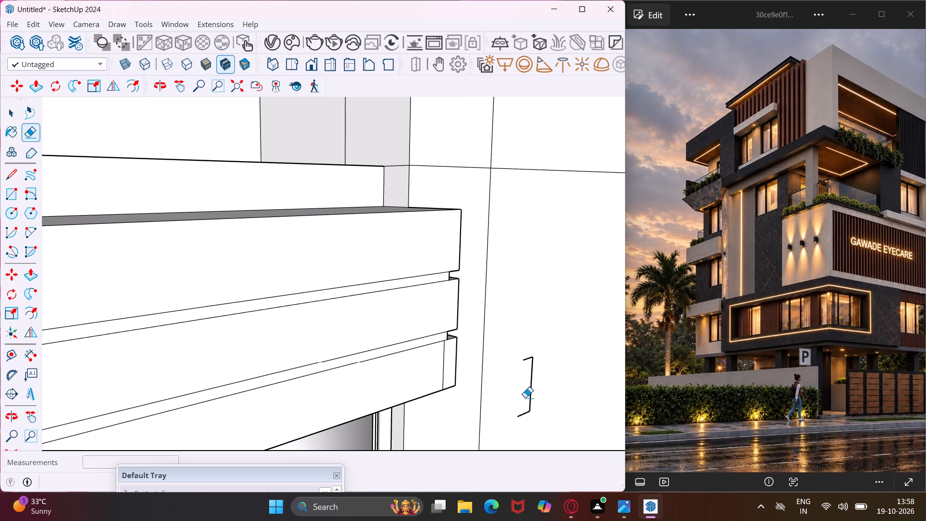
click(531, 398)
click(523, 415)
click(528, 357)
middle_drag(528, 357, 512, 365)
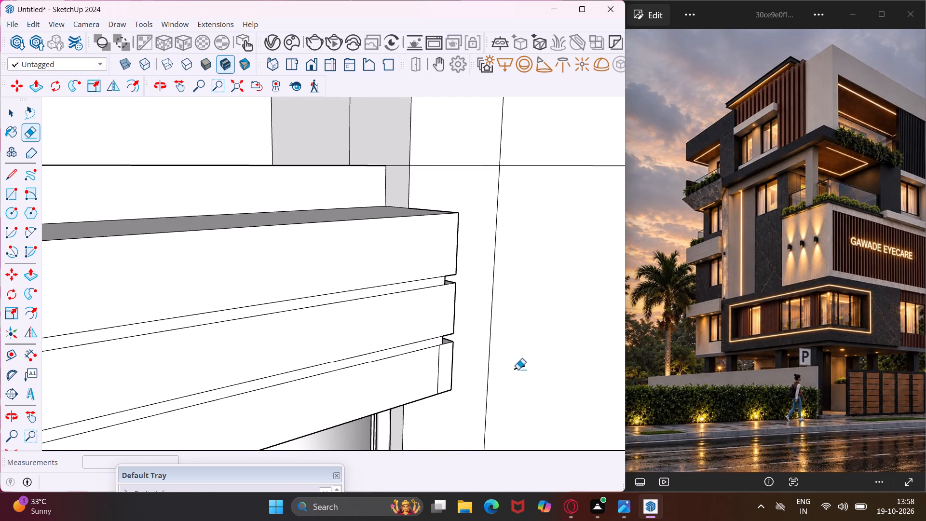
click(520, 370)
Push/pull the small face in the end groove between the ledge's middle and bottom bands by 2".
middle_drag(520, 370, 257, 431)
scroll(306, 397, up, 8)
key(Escape)
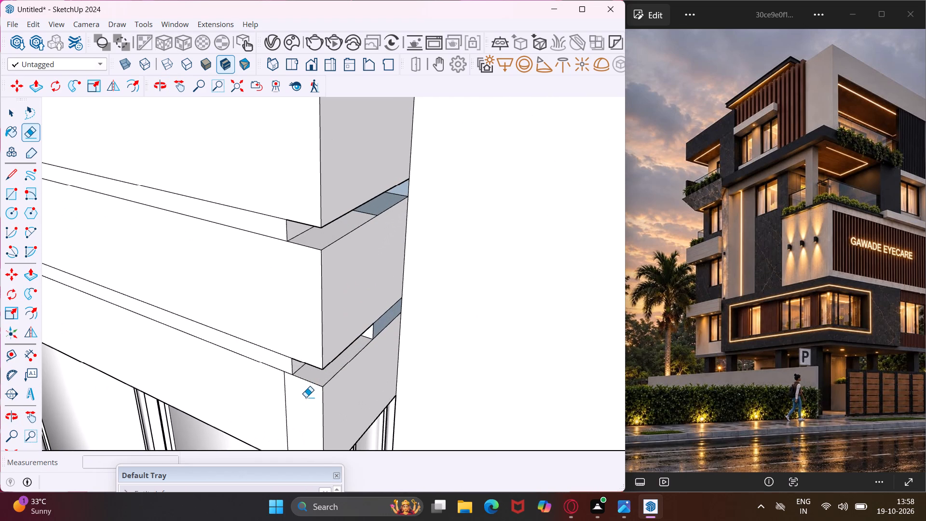
key(space)
click(376, 326)
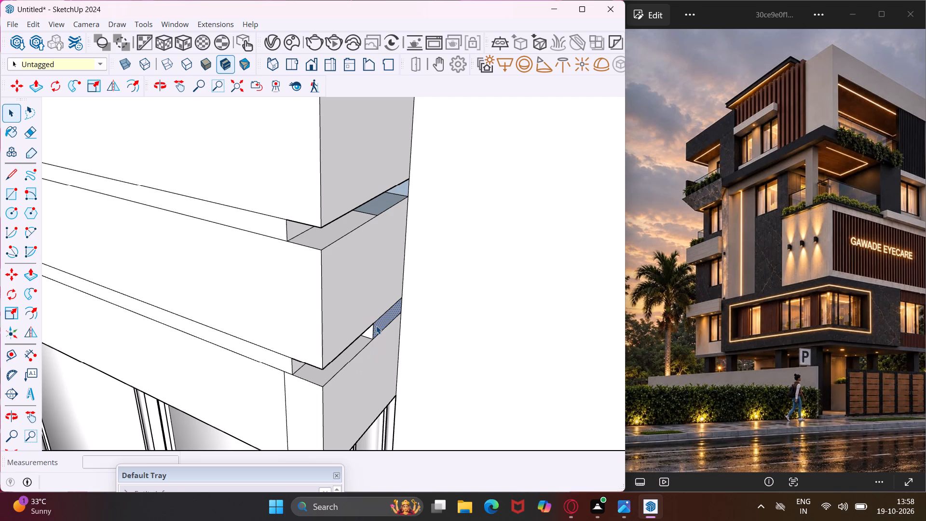
key(p)
click(376, 326)
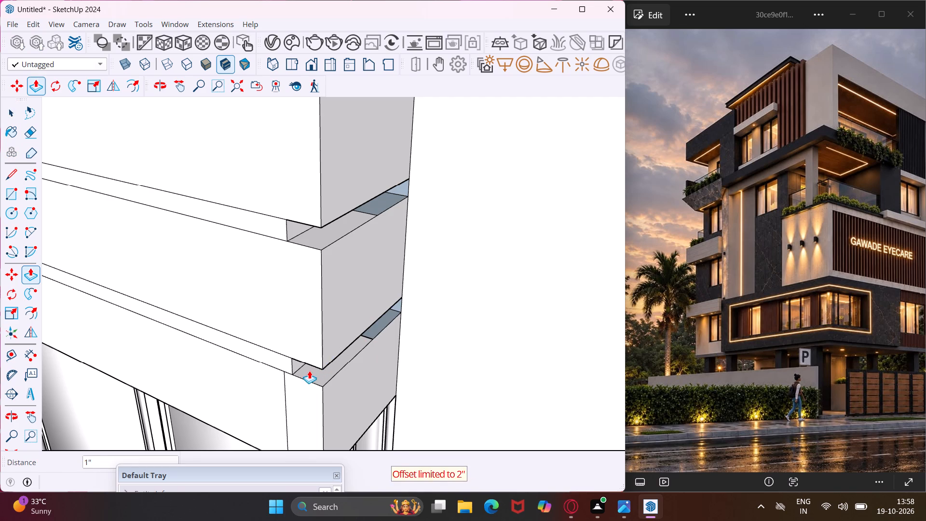
click(295, 367)
Erase the leftover lip projecting from the bottom band at the ledge's opposite end, including its stray short edges.
middle_drag(295, 367, 382, 328)
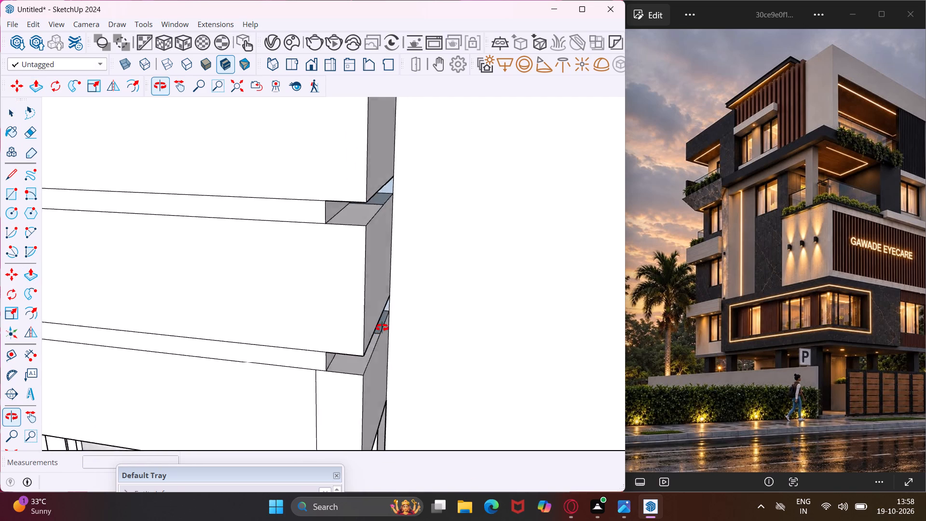
middle_drag(382, 328, 411, 309)
scroll(355, 340, down, 14)
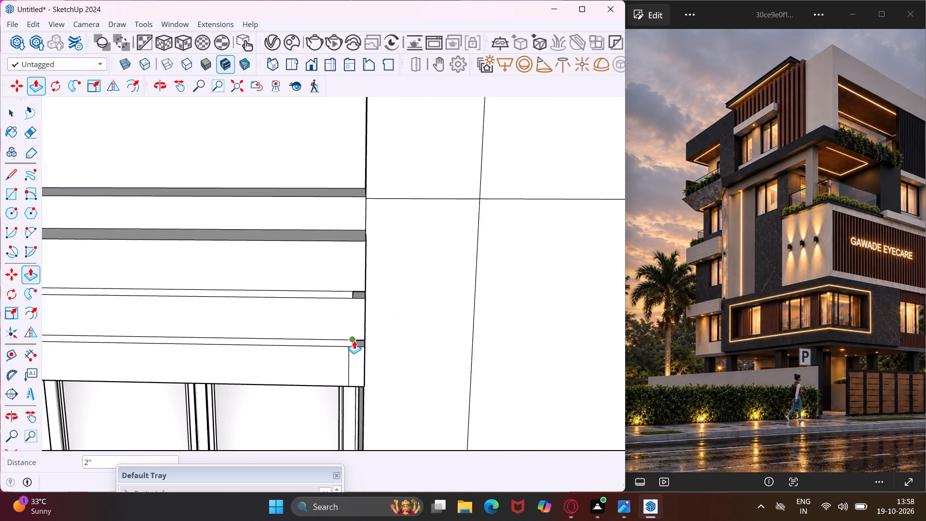
scroll(354, 341, down, 3)
middle_drag(312, 363, 408, 304)
scroll(397, 298, down, 11)
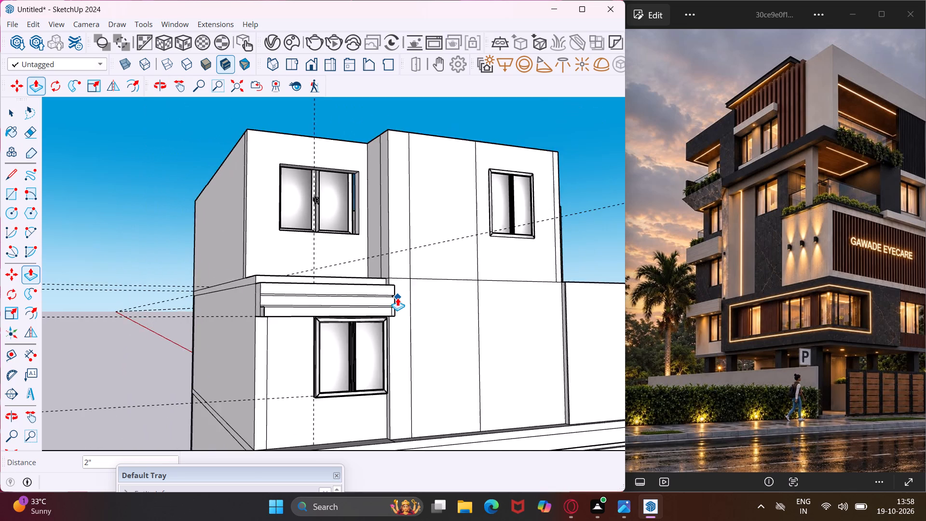
scroll(397, 298, down, 5)
scroll(325, 305, up, 9)
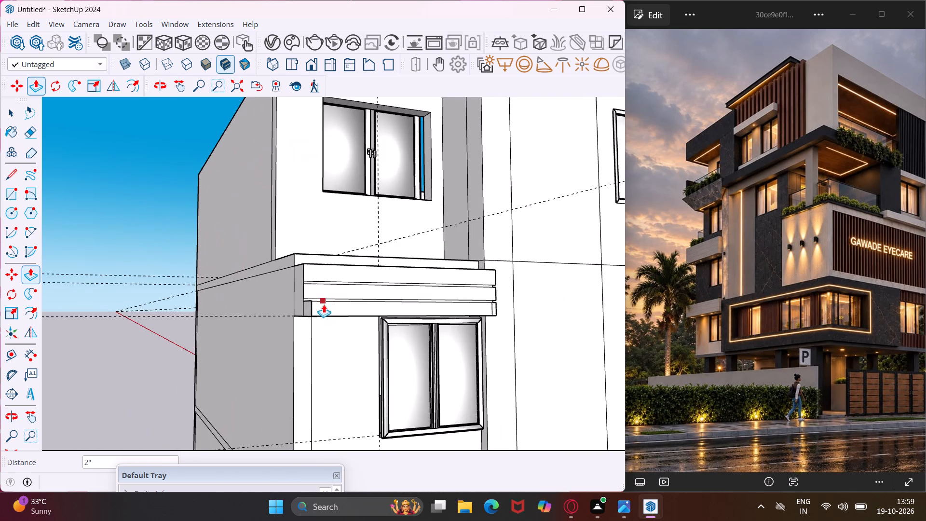
middle_drag(324, 304, 421, 318)
key(Escape)
key(space)
middle_drag(355, 311, 362, 316)
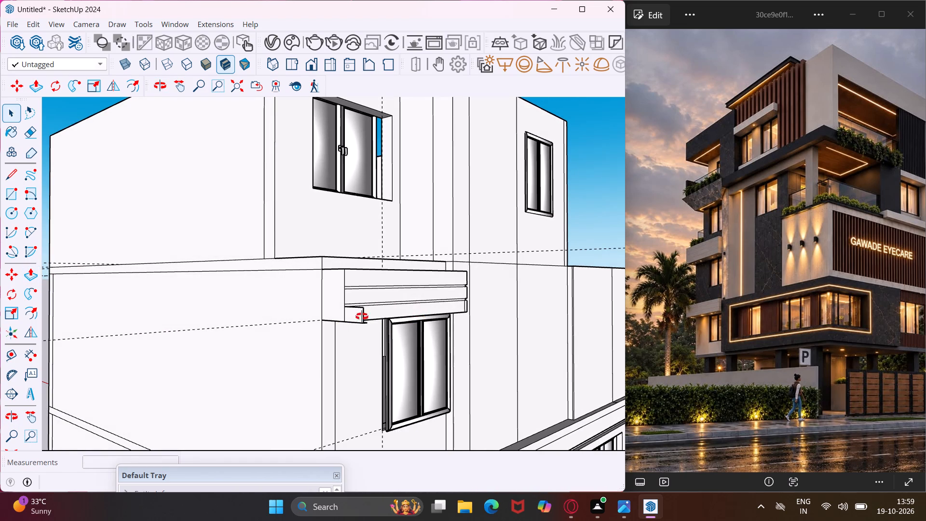
middle_drag(362, 316, 480, 388)
key(d)
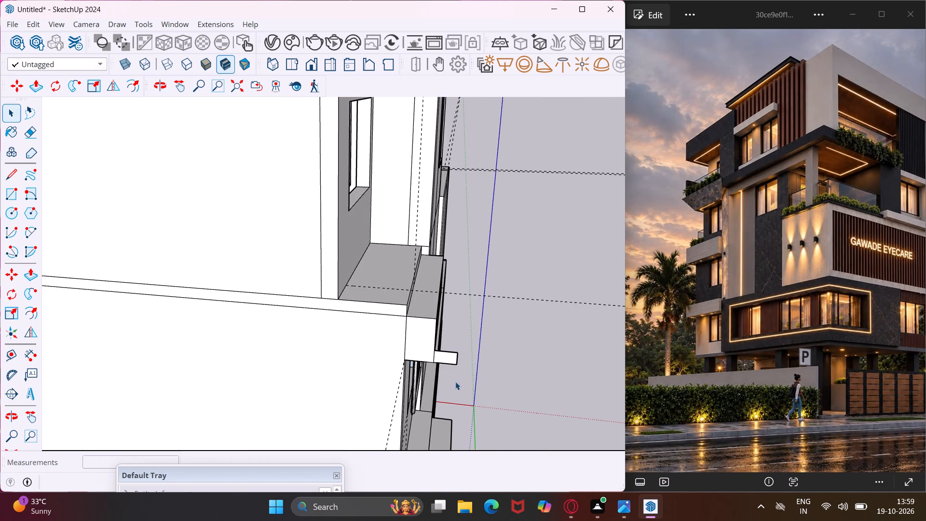
key(Escape)
key(space)
key(e)
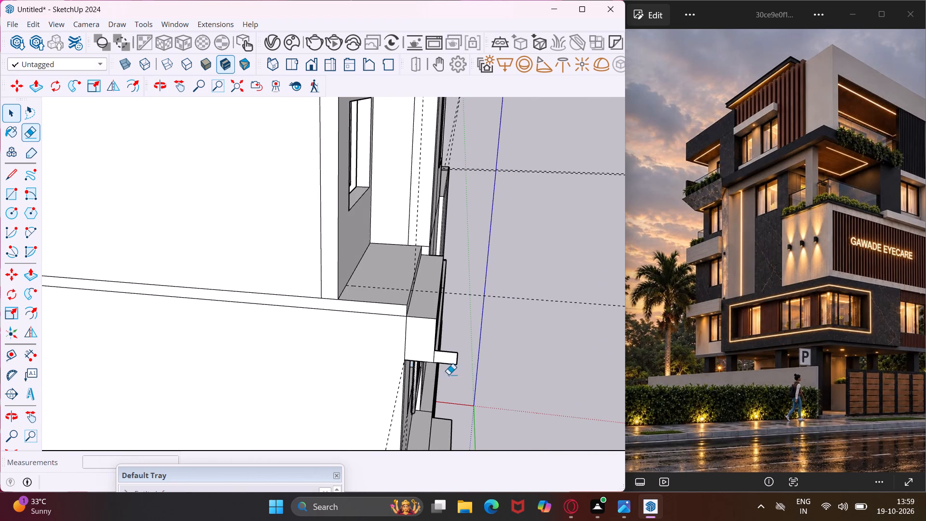
click(445, 354)
click(451, 364)
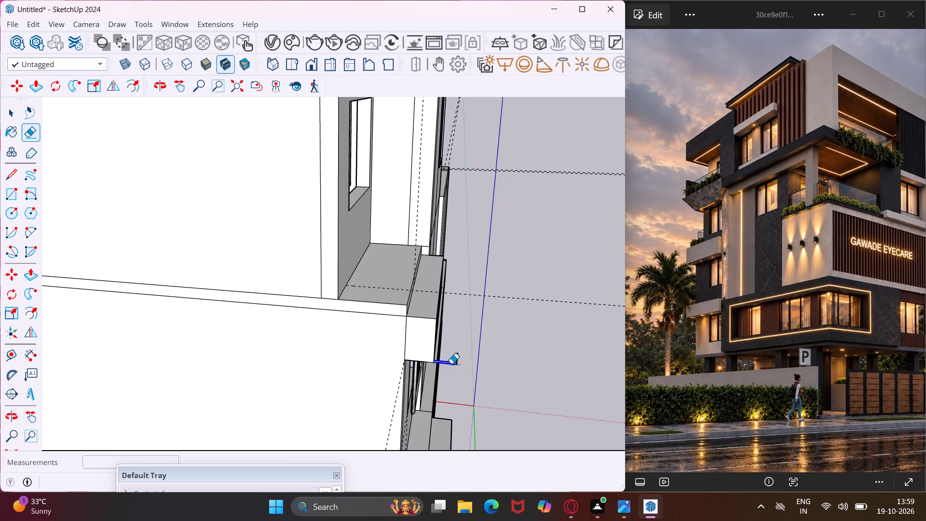
scroll(460, 361, up, 3)
click(455, 360)
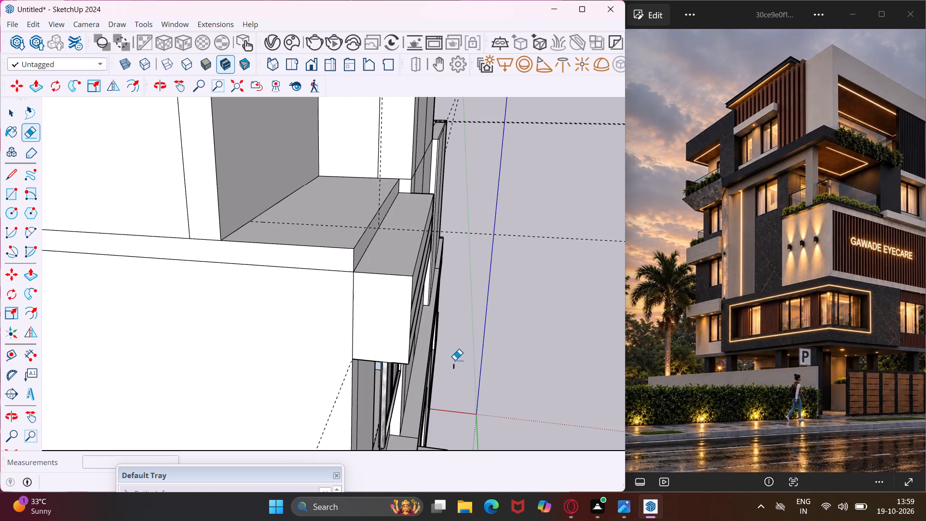
click(454, 365)
key(Escape)
key(space)
Examine the cleaned-up ledge against the facade and the side face of the matching ledge one storey below.
middle_drag(452, 367, 297, 356)
scroll(294, 355, up, 1)
scroll(285, 354, down, 11)
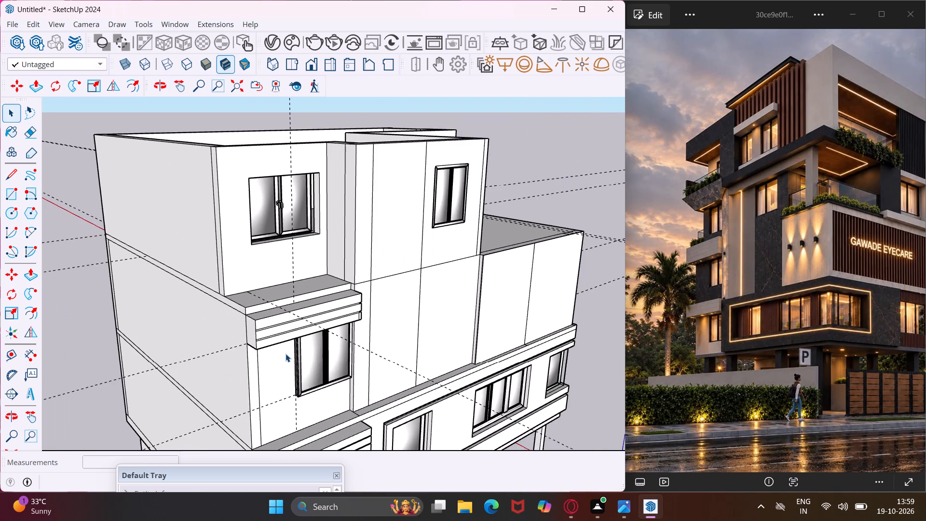
middle_drag(301, 382, 354, 322)
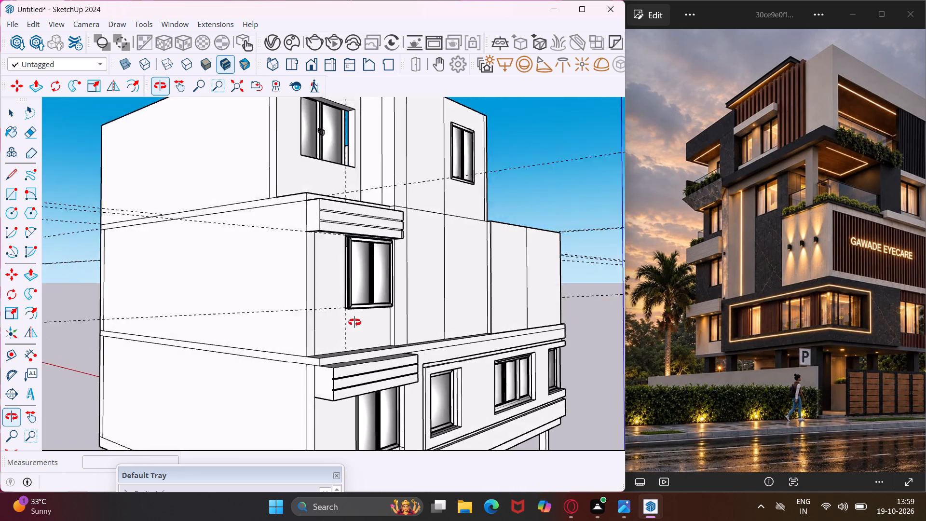
middle_drag(354, 322, 424, 340)
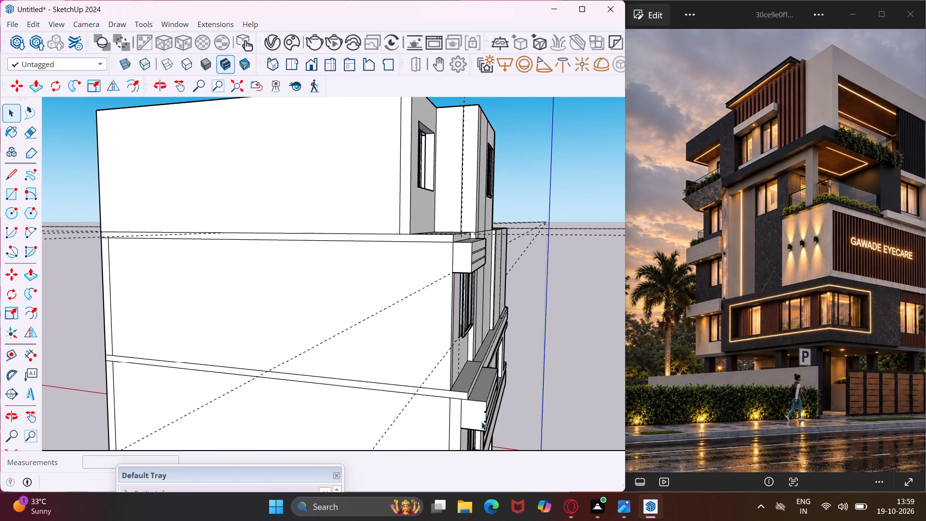
scroll(481, 422, up, 8)
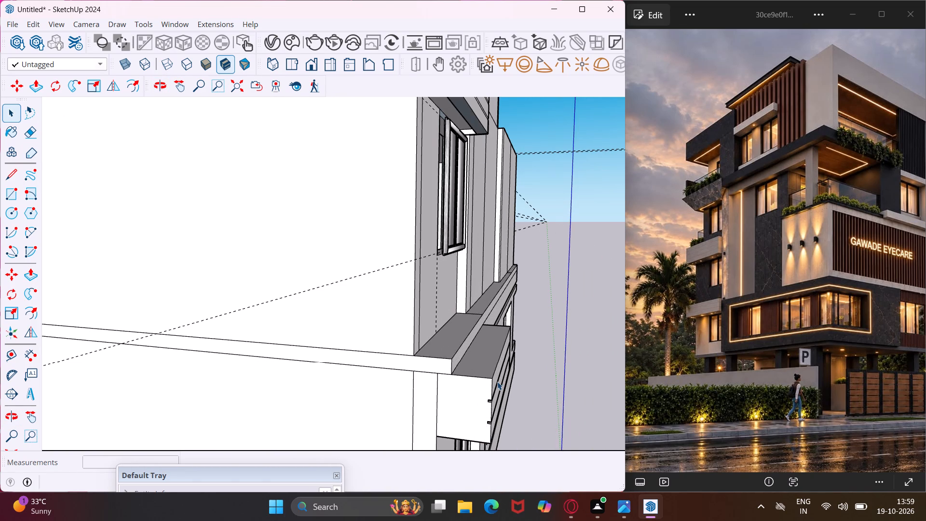
Push the front faces of all three bands on the lower storey's ledge back by 1 1/4", flush with the grooves.
click(497, 382)
scroll(496, 382, up, 3)
click(496, 379)
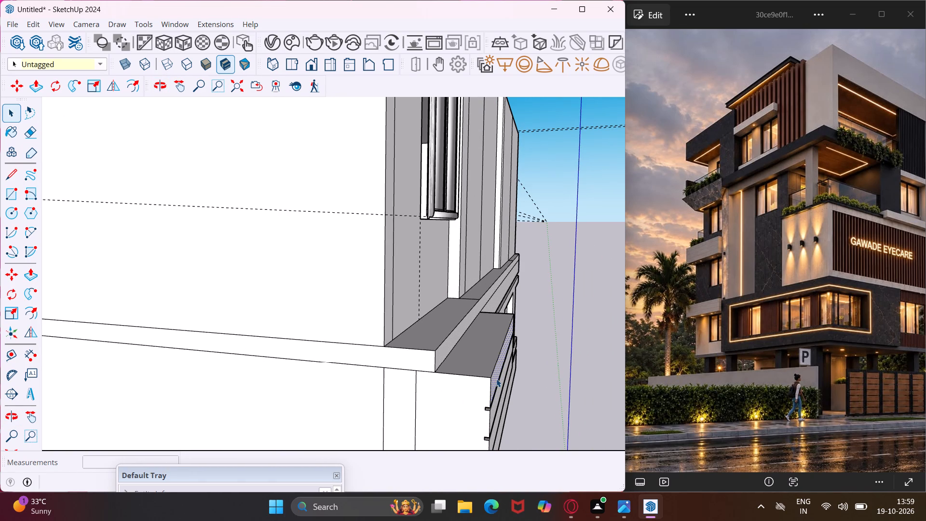
key(p)
click(496, 379)
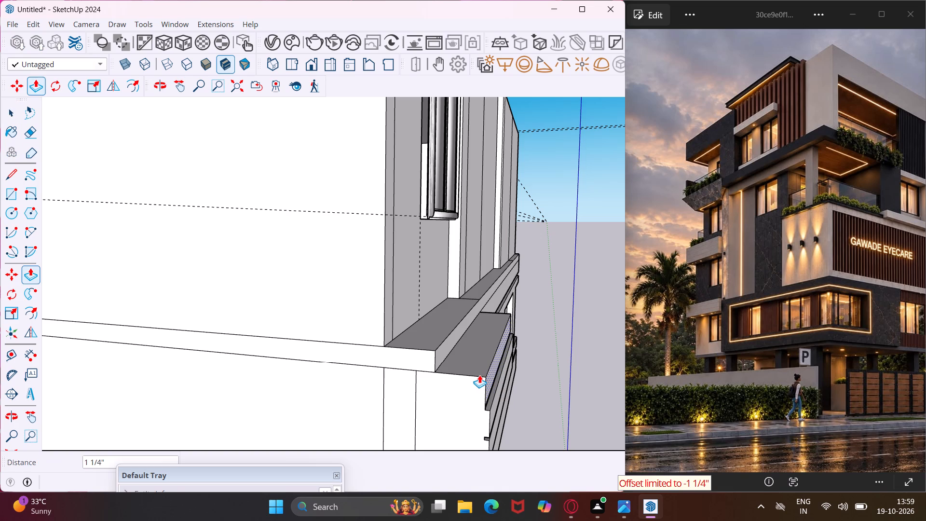
click(478, 375)
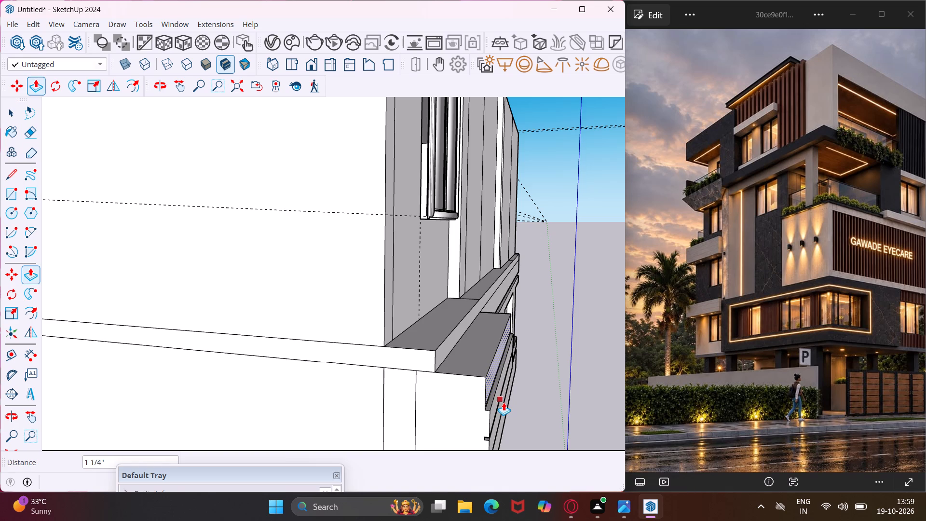
key(Escape)
click(494, 410)
click(477, 411)
middle_drag(477, 411, 463, 365)
click(486, 384)
click(465, 385)
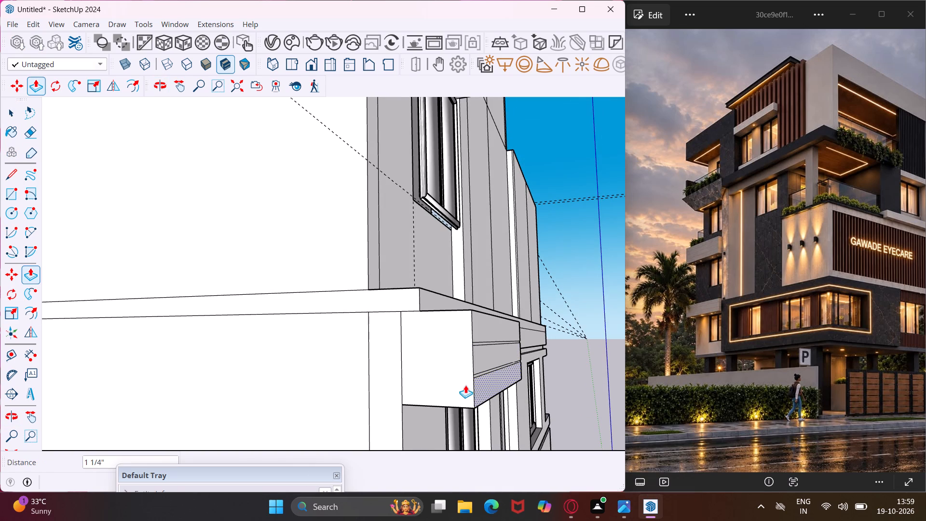
Recess both front groove faces between the lower storey ledge's bands by repeating the 1 1/4" push.
middle_drag(466, 381, 200, 434)
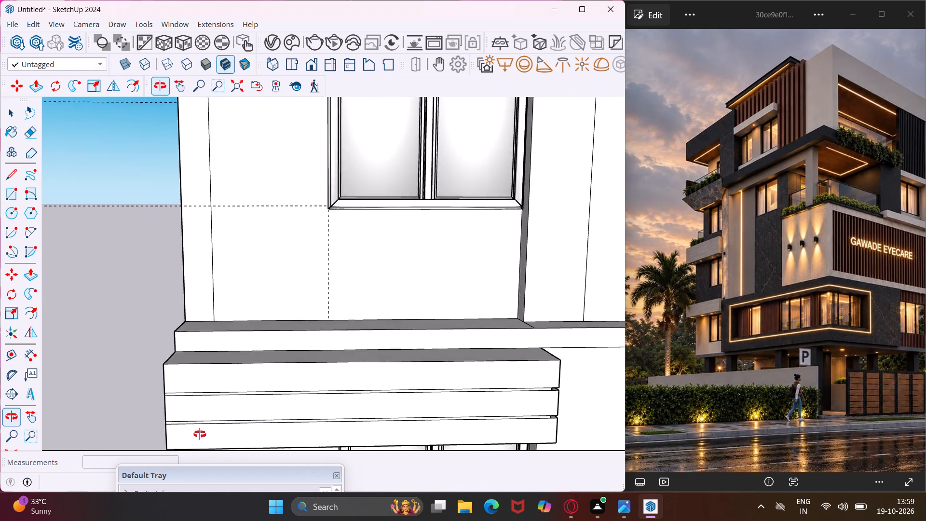
middle_drag(200, 434, 196, 433)
scroll(537, 389, up, 8)
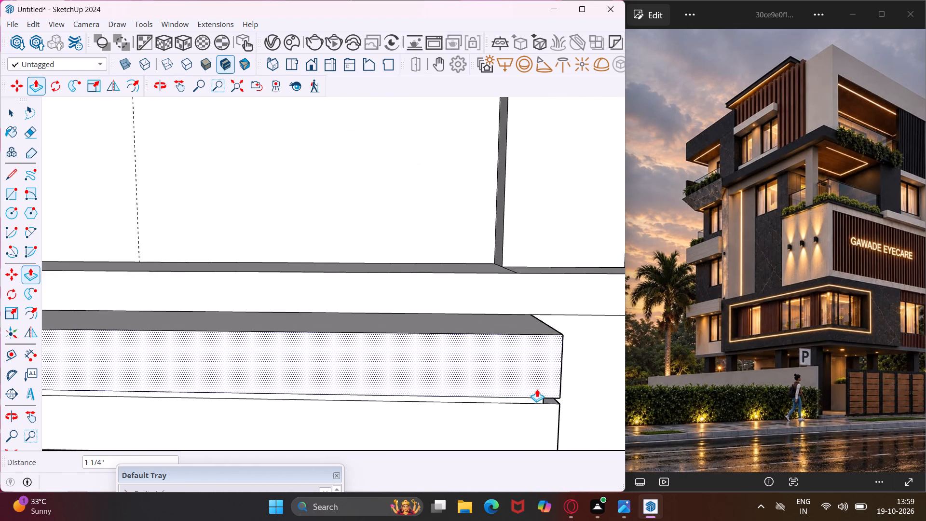
scroll(537, 389, up, 6)
double_click(537, 409)
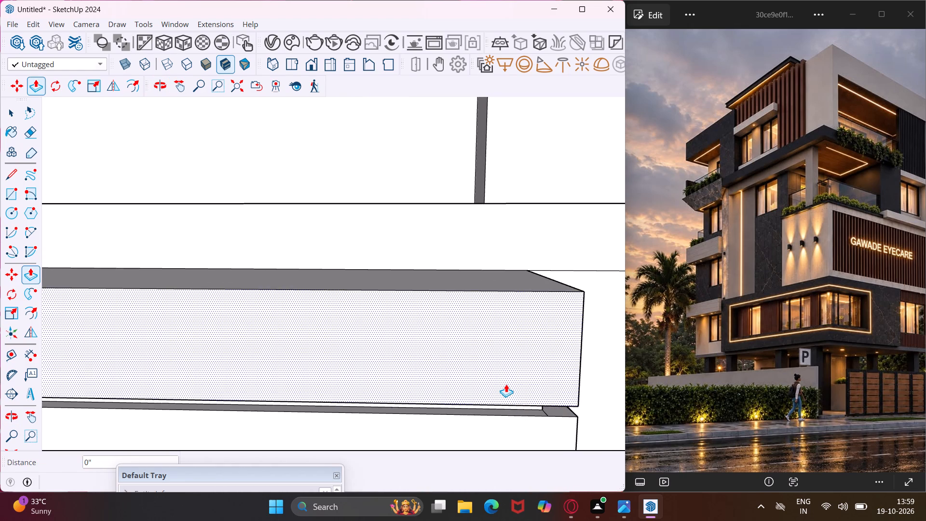
scroll(506, 384, down, 12)
middle_drag(504, 371, 512, 314)
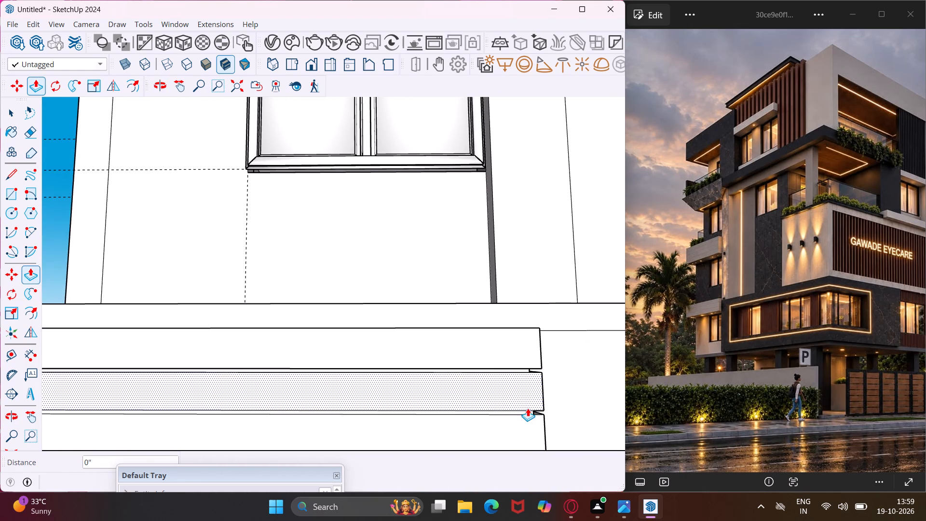
scroll(529, 410, up, 13)
double_click(528, 422)
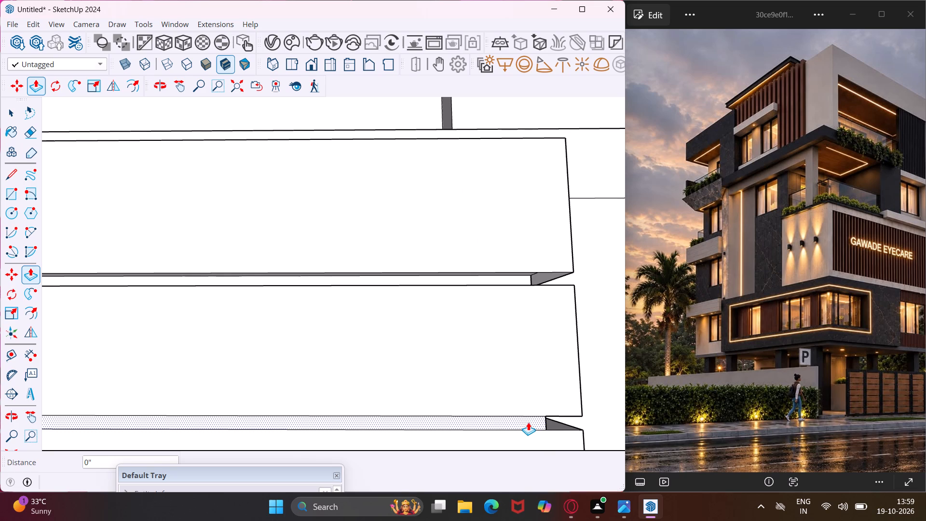
Recess the two front groove faces of the ledge one storey above by repeating the same push.
scroll(515, 392, down, 5)
middle_drag(510, 398, 526, 482)
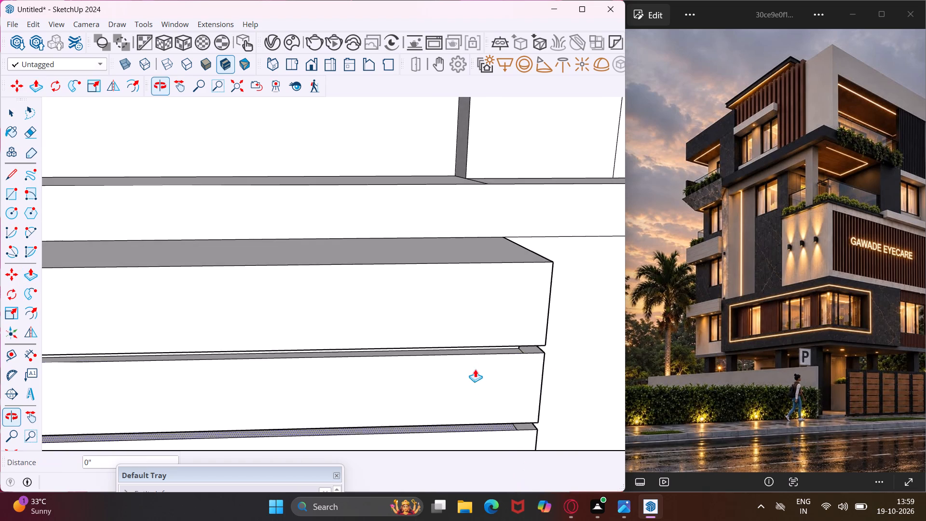
scroll(469, 359, down, 10)
middle_drag(515, 356, 316, 406)
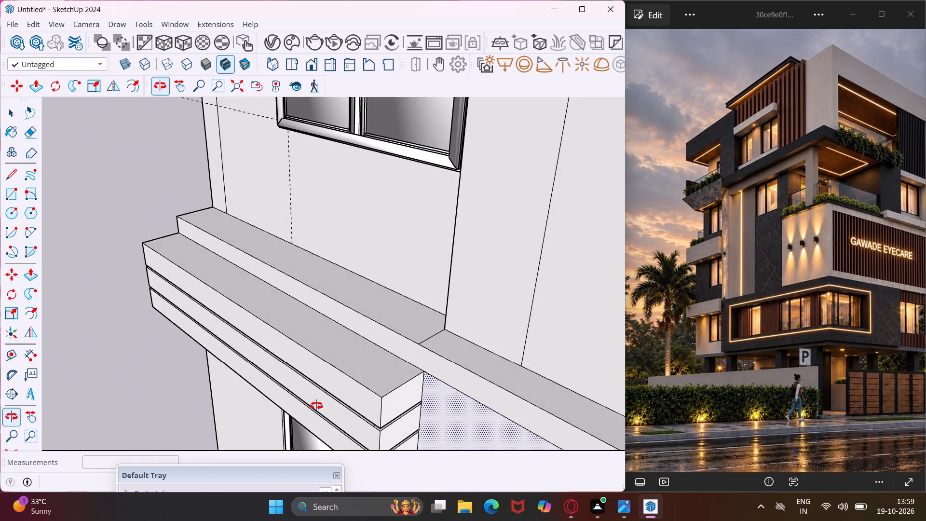
middle_drag(316, 406, 316, 406)
scroll(316, 406, down, 11)
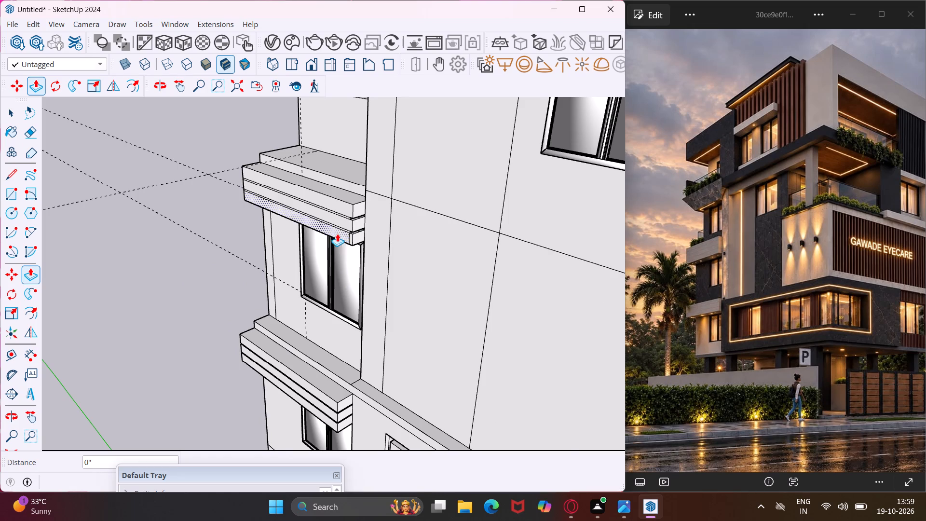
scroll(339, 212, up, 20)
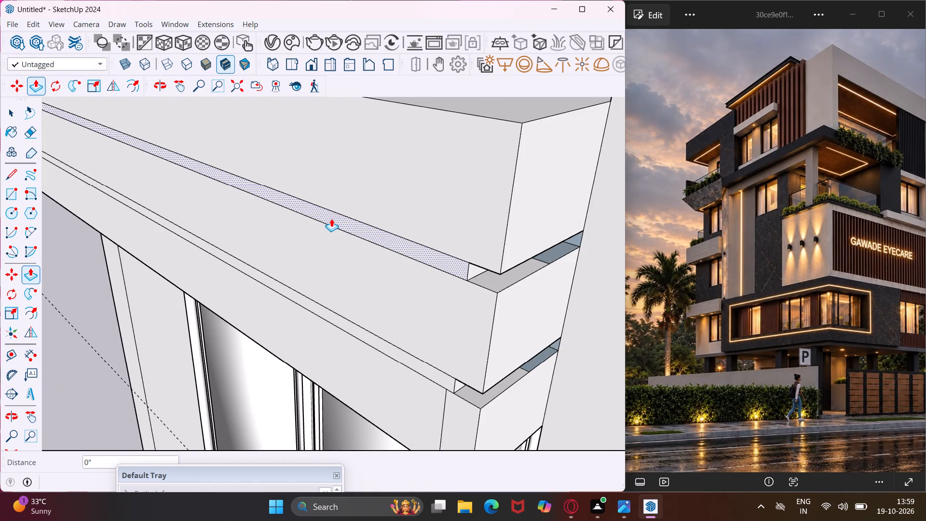
double_click(334, 219)
double_click(410, 358)
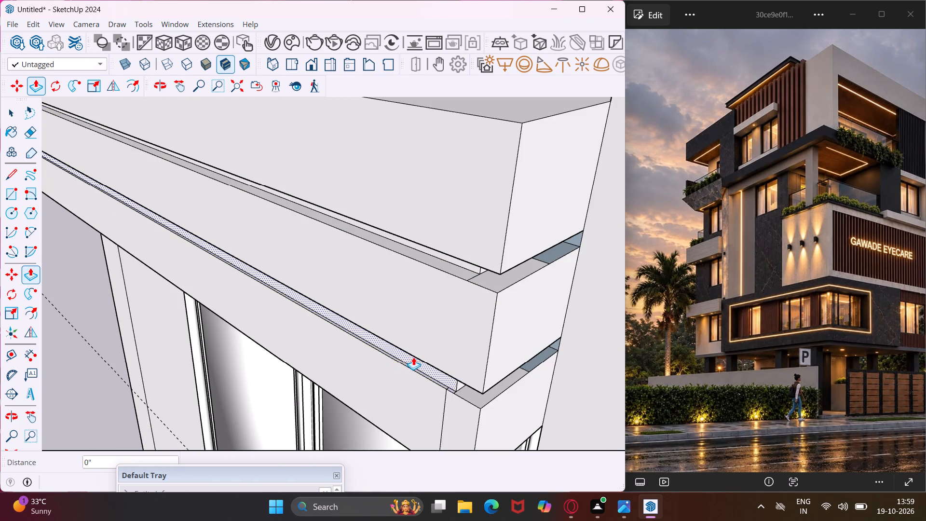
Push the upper storey ledge's lower groove face in another 7/8" to match the depth of the groove above it.
middle_drag(422, 360, 422, 344)
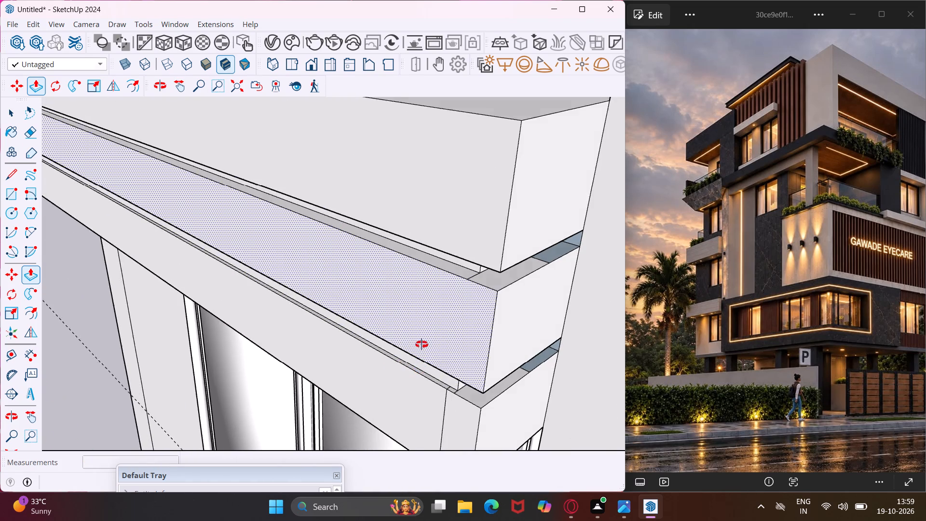
middle_drag(422, 344, 417, 307)
scroll(453, 371, up, 5)
click(456, 375)
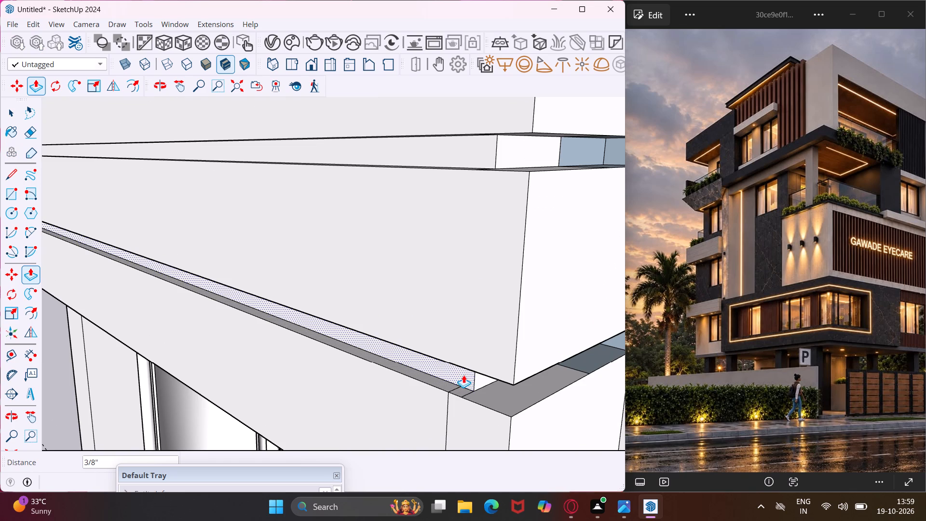
click(479, 159)
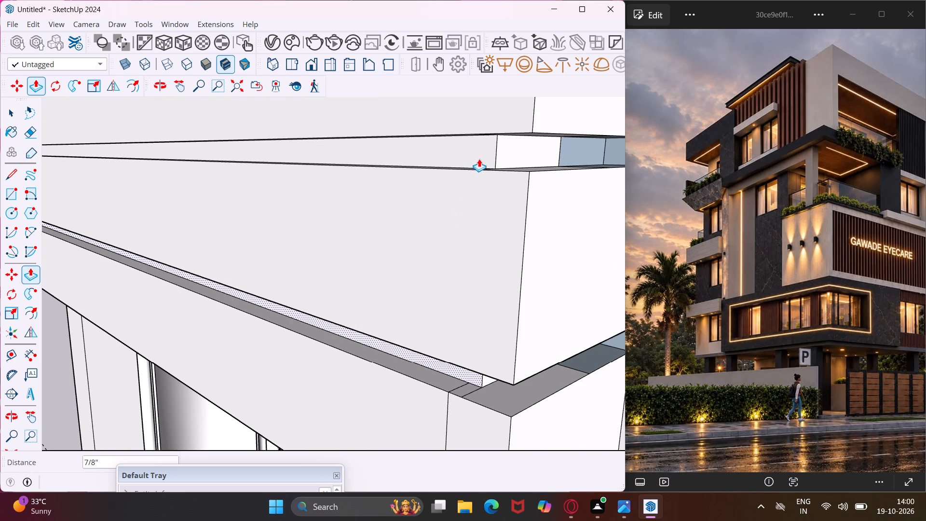
key(Escape)
key(space)
Offset the outline of the upper ledge's top surface below the window inward by about 3".
scroll(468, 338, down, 5)
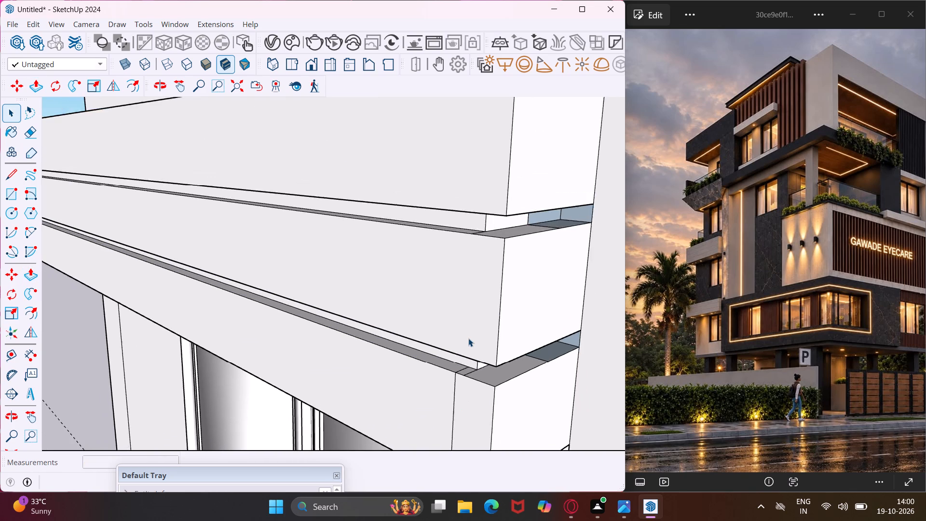
scroll(469, 338, down, 10)
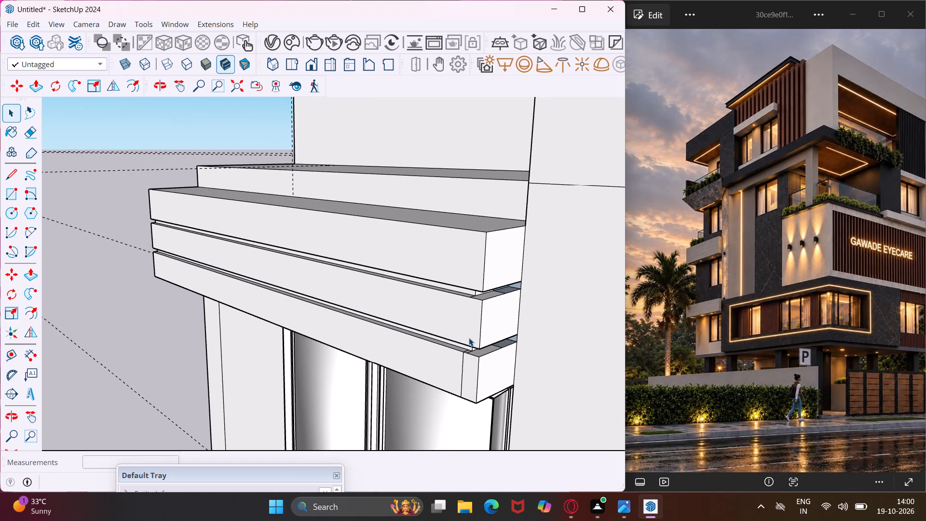
scroll(468, 343, down, 5)
middle_drag(468, 342, 611, 341)
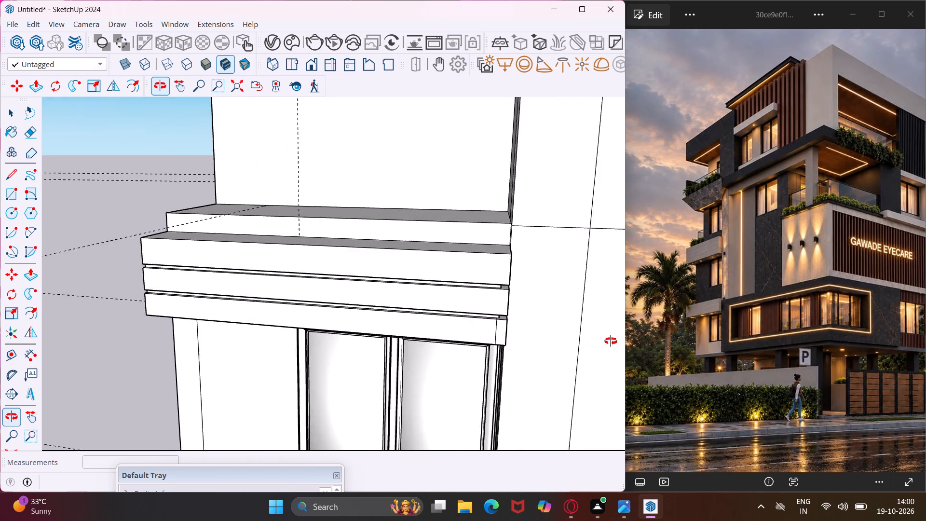
middle_drag(611, 341, 623, 341)
scroll(342, 333, down, 6)
middle_drag(240, 292, 283, 340)
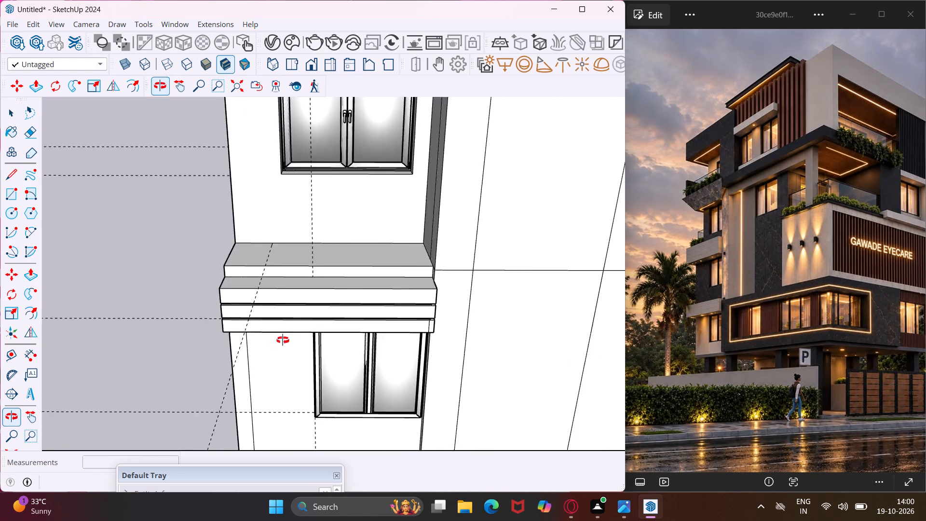
middle_drag(283, 340, 553, 399)
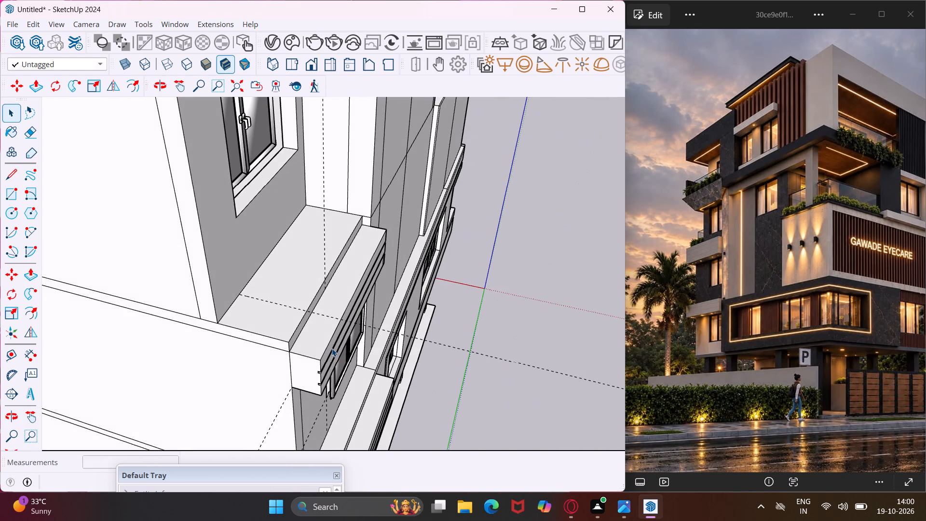
click(263, 323)
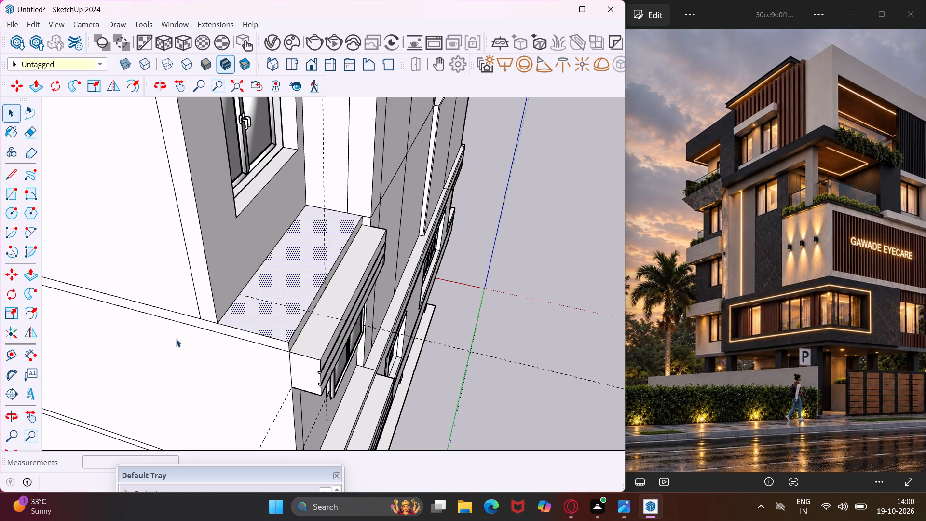
click(29, 310)
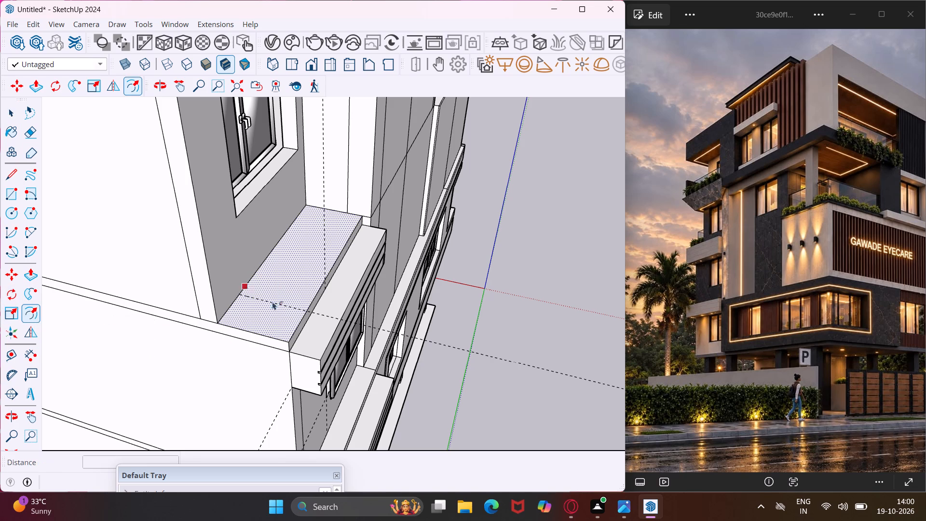
scroll(261, 319, up, 4)
click(247, 333)
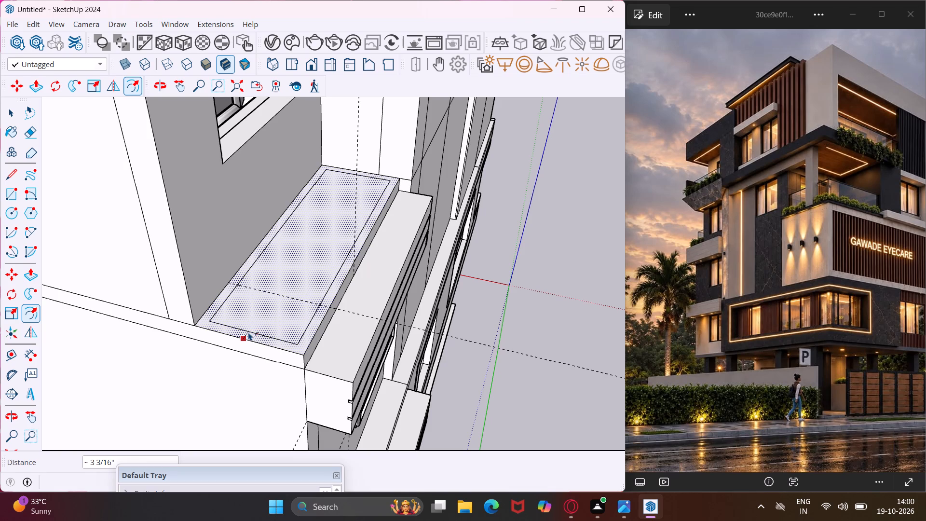
click(248, 333)
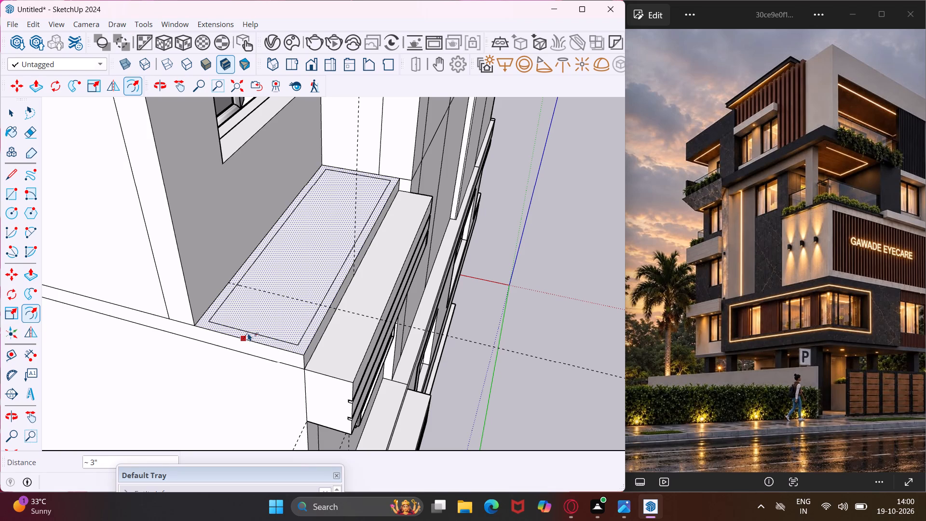
key(Escape)
key(space)
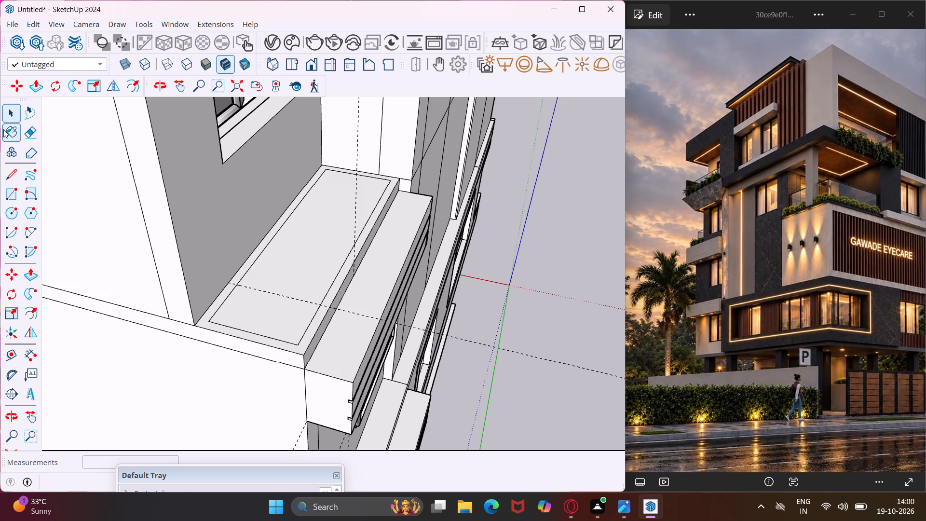
Draw two lines of about 3" from the inset outline's wall-side near corner to the wall and its front far corner to the far edge.
click(12, 171)
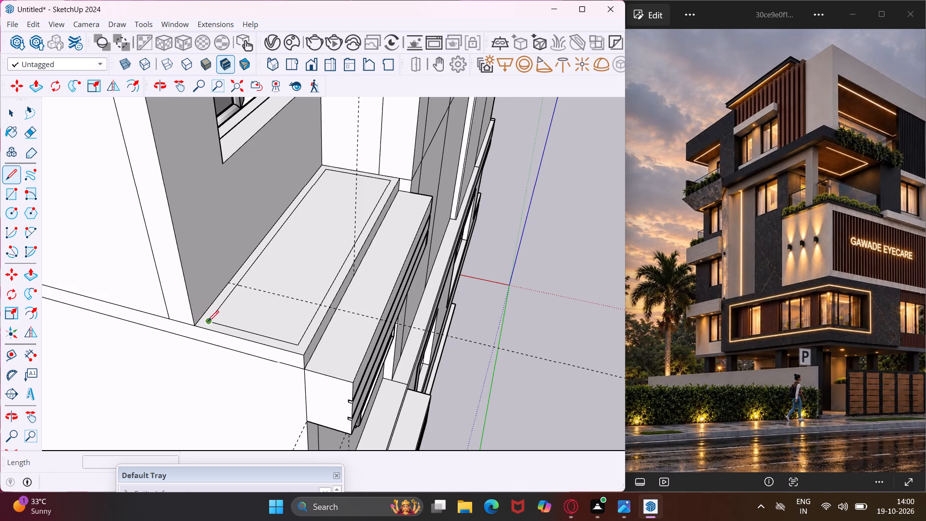
scroll(208, 322, up, 4)
click(208, 321)
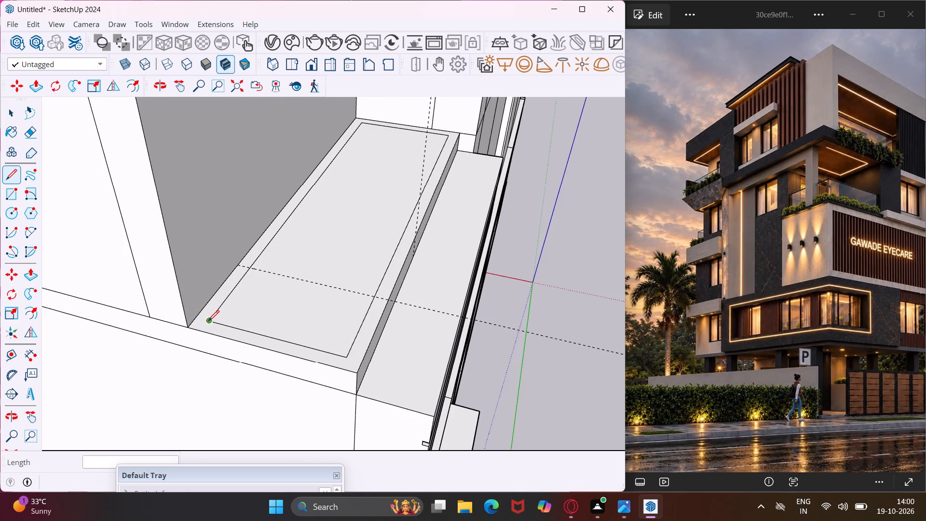
click(195, 318)
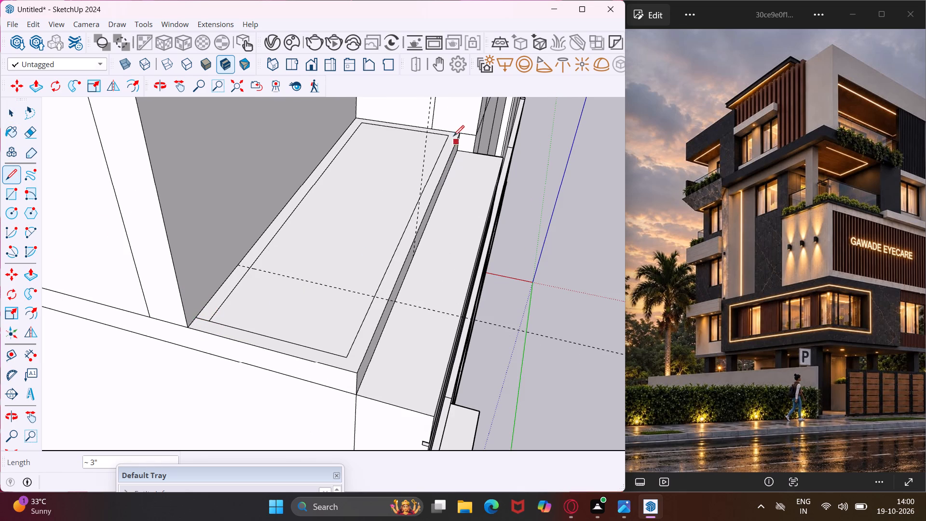
scroll(448, 137, up, 4)
click(448, 137)
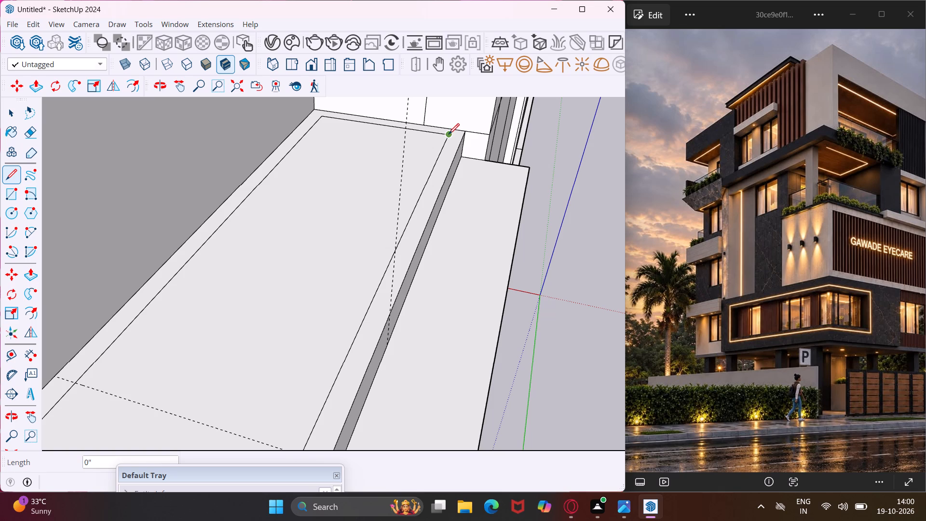
click(451, 126)
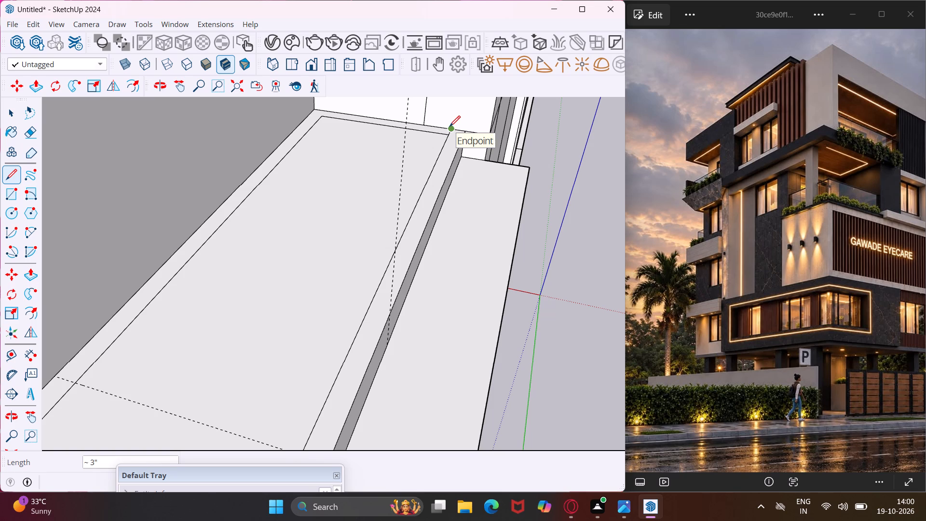
key(Escape)
key(space)
Offset the separated border strip along the ledge top's front and near end inward by about 15/16".
click(453, 147)
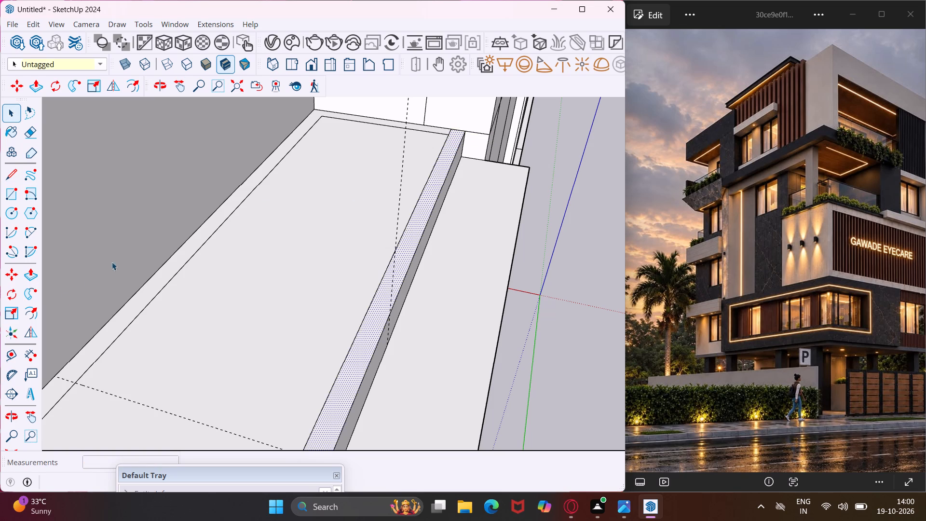
click(39, 312)
scroll(384, 285, up, 4)
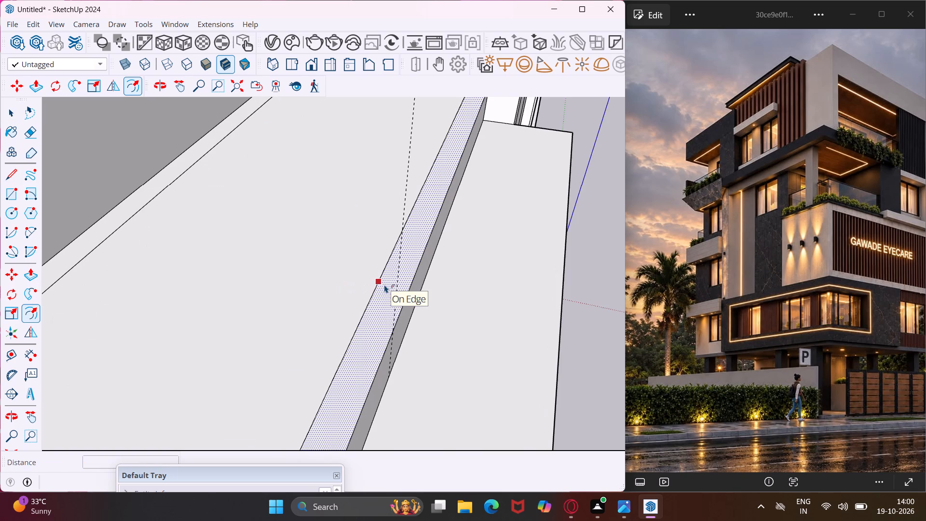
click(384, 285)
click(389, 285)
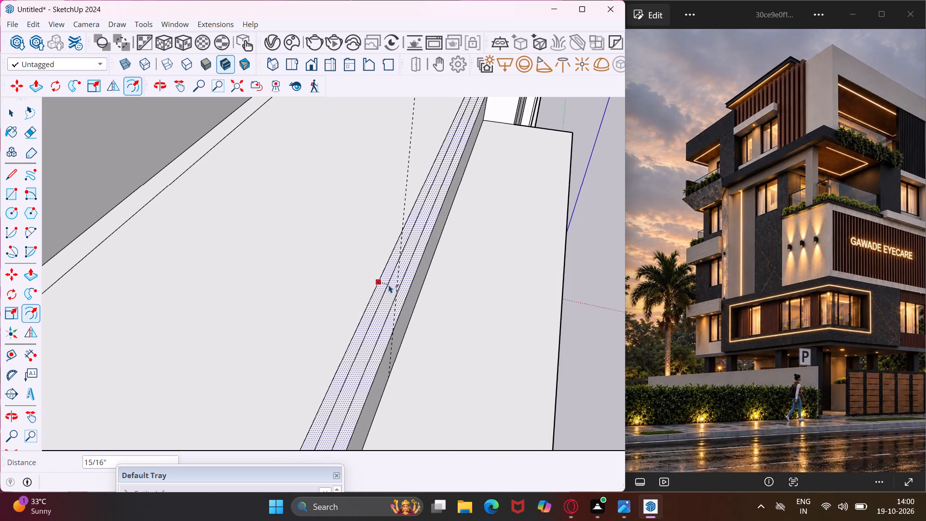
Extrude the thin middle strip of the upper ledge's border upward by 3' to form a parapet around the front and near end.
key(Escape)
key(space)
click(391, 290)
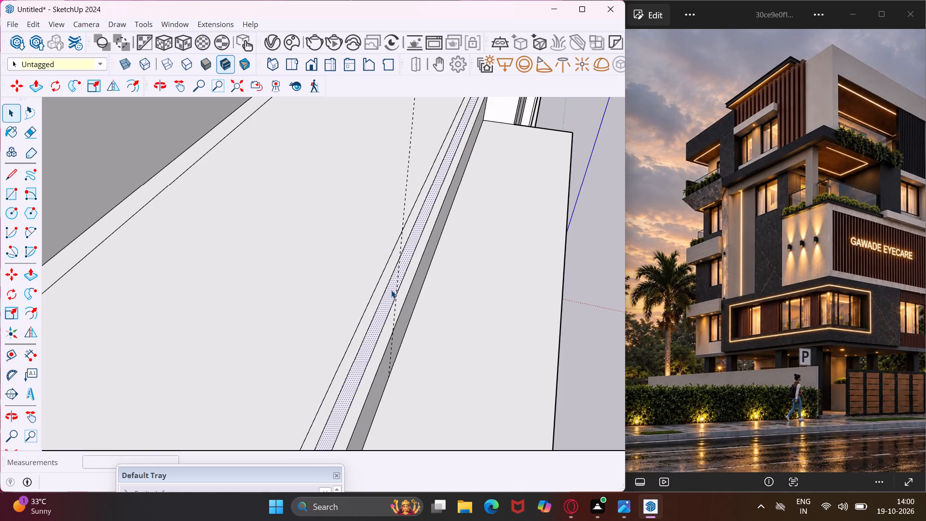
key(p)
click(391, 290)
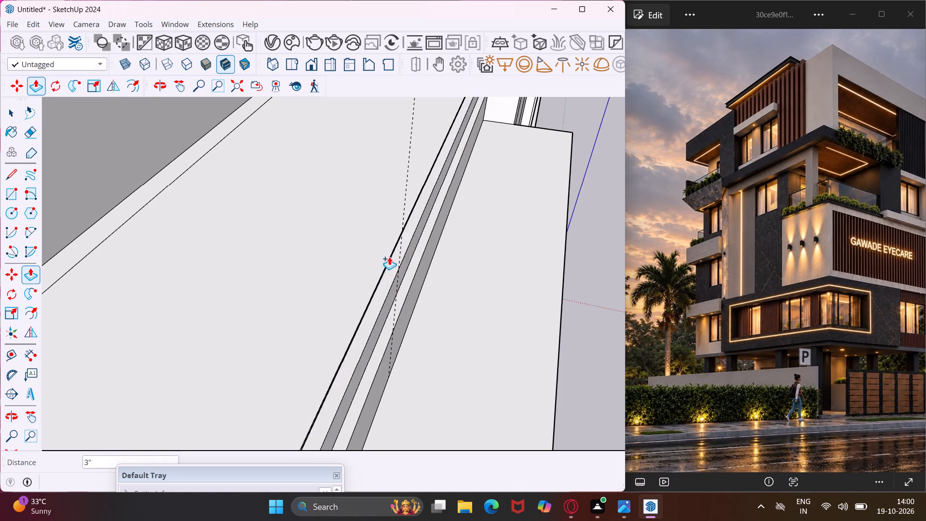
text(3')
key(Return)
scroll(395, 247, down, 11)
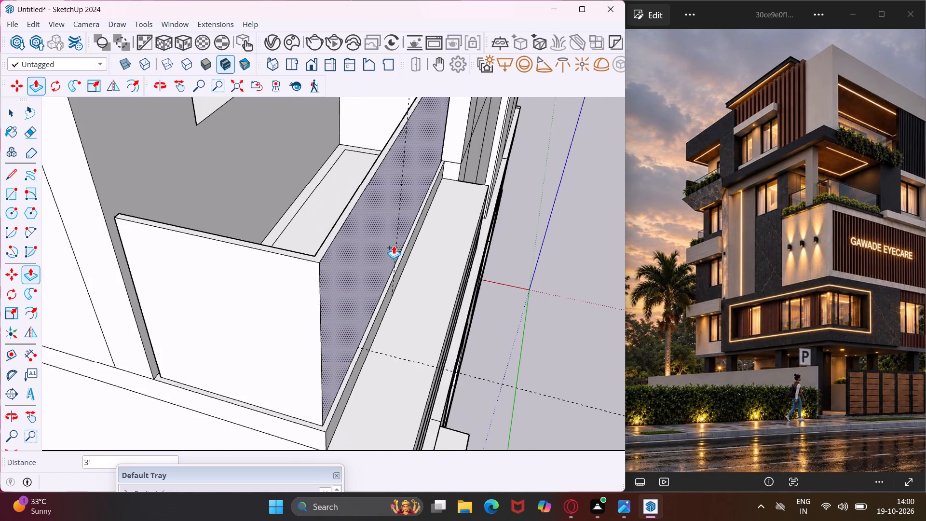
scroll(394, 246, down, 4)
key(Escape)
key(space)
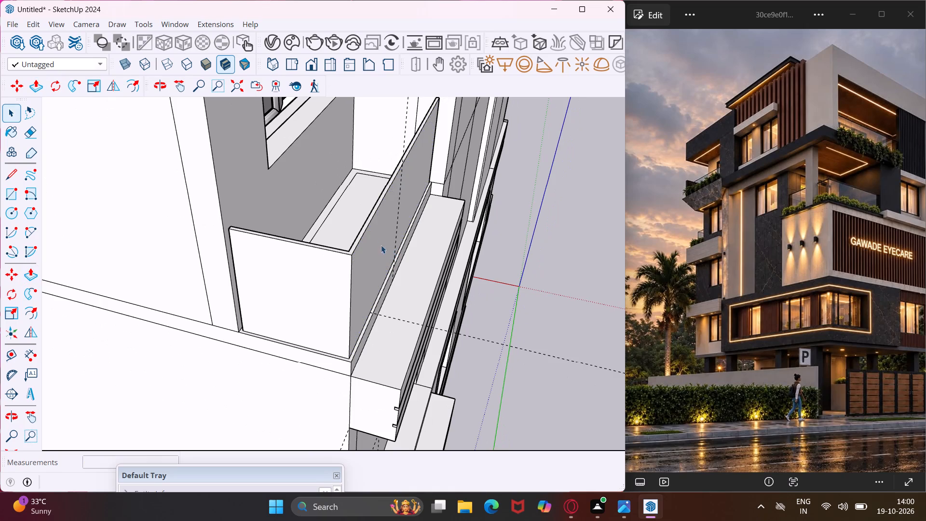
Erase the leftover inset outline lines on the ledge top inside the parapet, along the window wall and the far wall.
middle_drag(344, 207, 385, 276)
scroll(385, 276, down, 1)
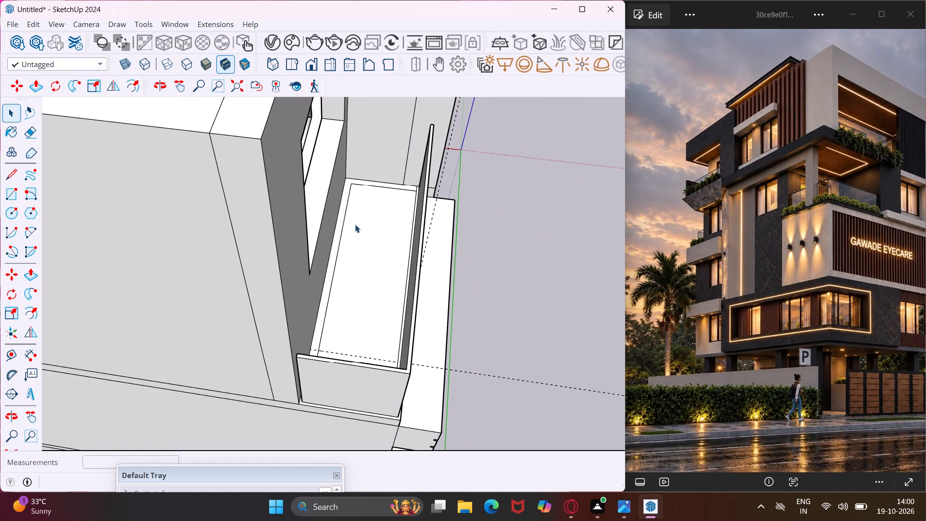
scroll(360, 189, up, 5)
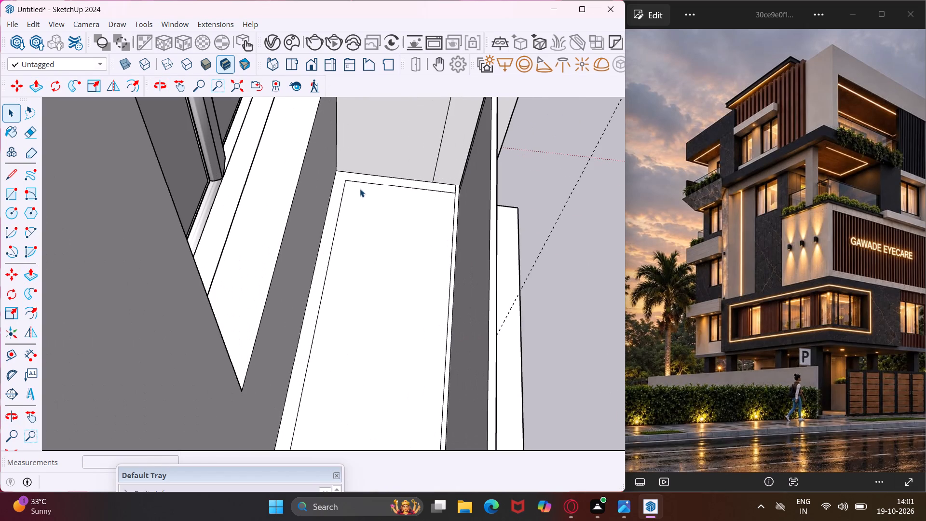
key(e)
click(351, 182)
click(341, 201)
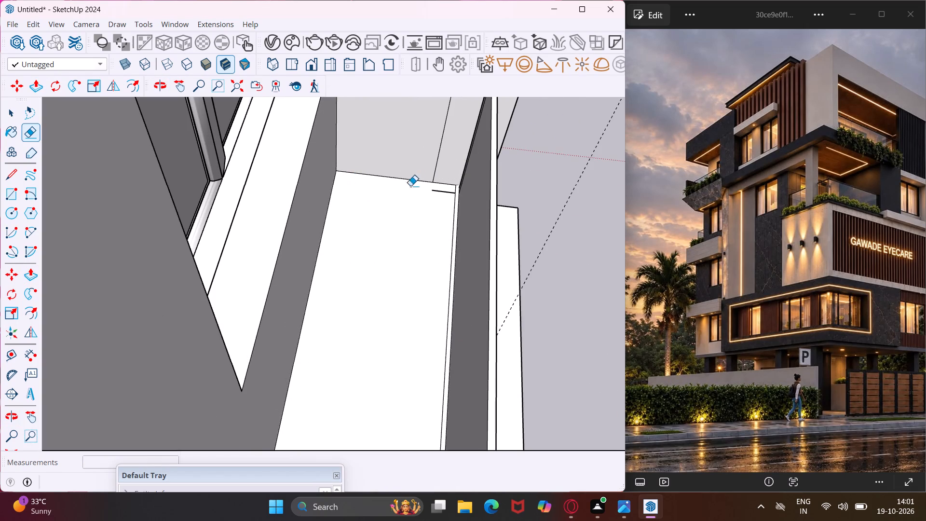
click(439, 190)
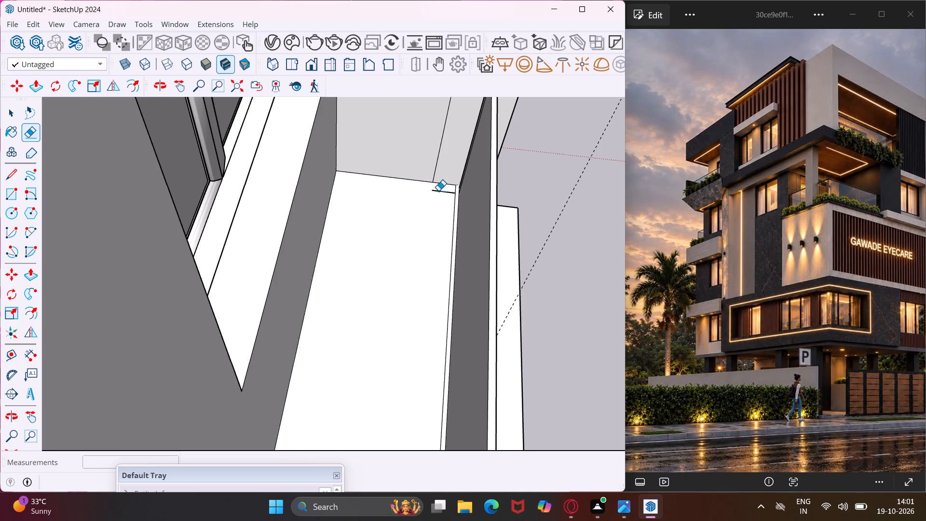
click(439, 191)
scroll(425, 195, down, 7)
middle_drag(420, 206, 401, 233)
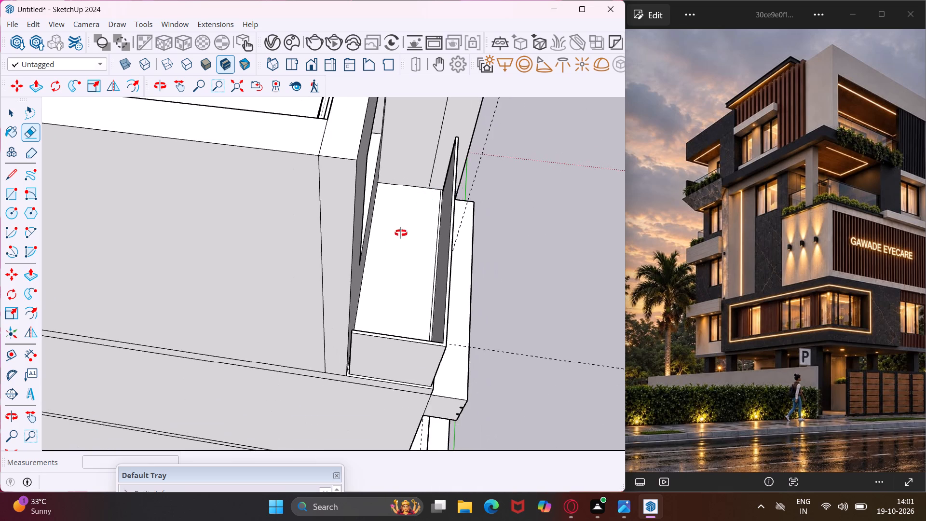
middle_drag(401, 233, 365, 270)
key(Escape)
key(space)
Push/pull the far end face of the front parapet panel outward by 15/16" to meet the adjoining wall.
middle_drag(450, 230, 440, 230)
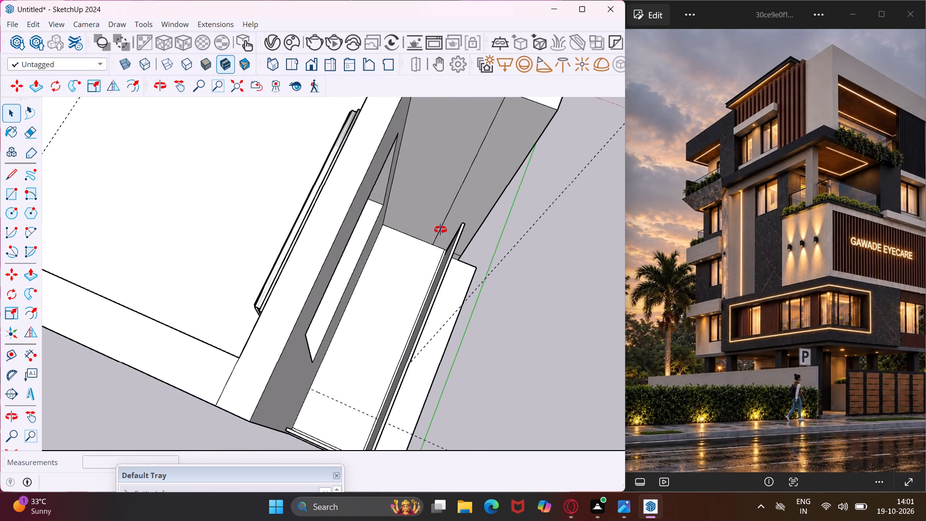
middle_drag(440, 230, 302, 210)
scroll(432, 285, up, 9)
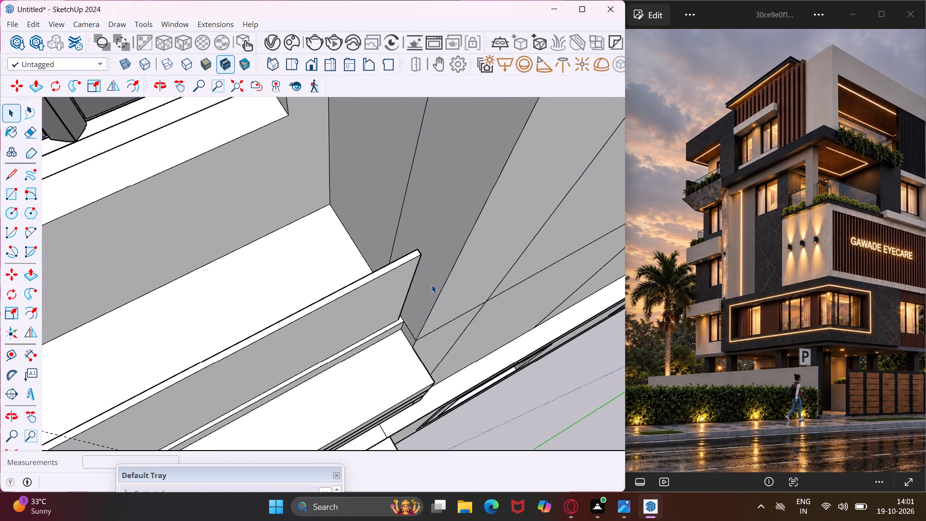
scroll(432, 285, up, 1)
middle_drag(431, 285, 384, 285)
scroll(398, 280, up, 9)
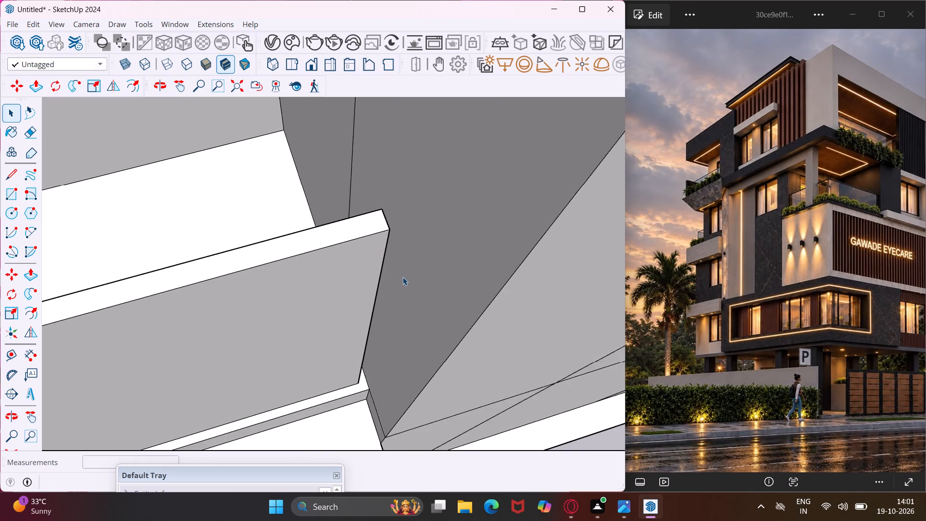
scroll(403, 277, up, 1)
middle_drag(402, 277, 358, 273)
middle_drag(379, 269, 353, 265)
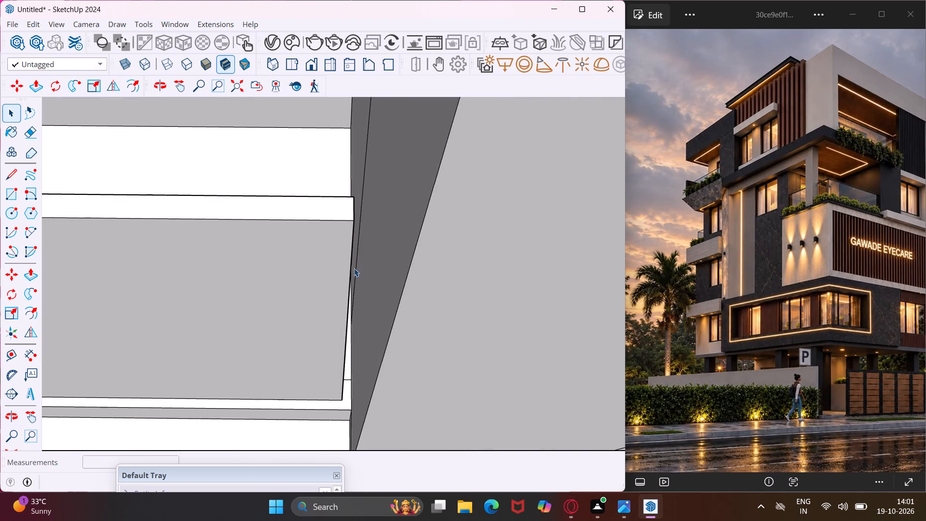
scroll(354, 269, up, 7)
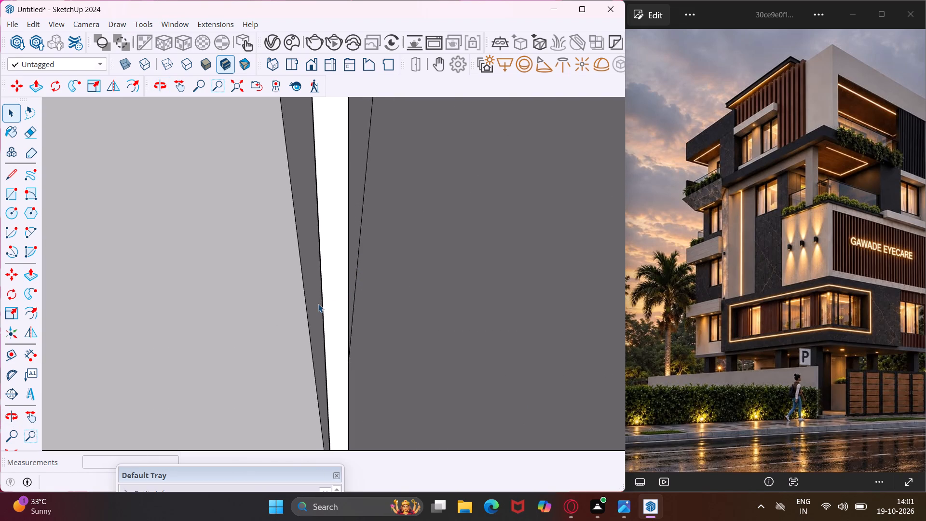
click(318, 304)
key(p)
click(318, 304)
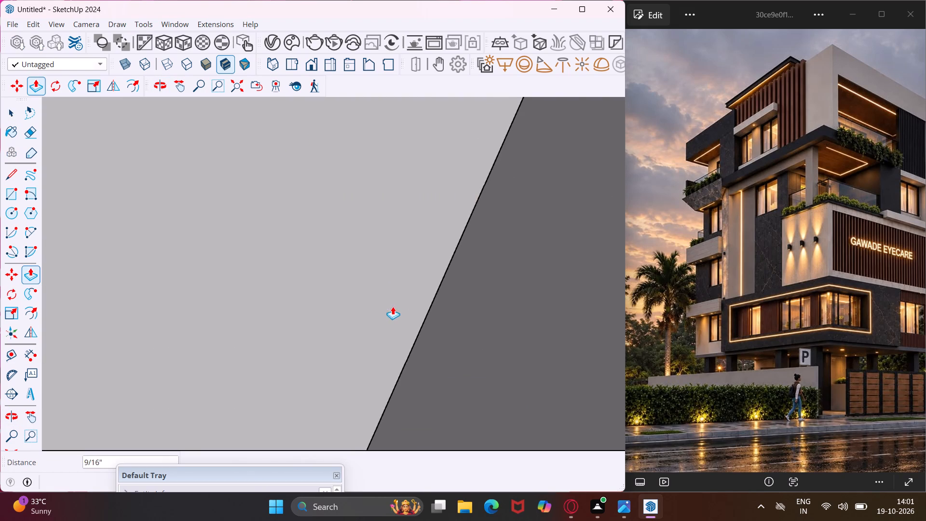
scroll(419, 309, down, 18)
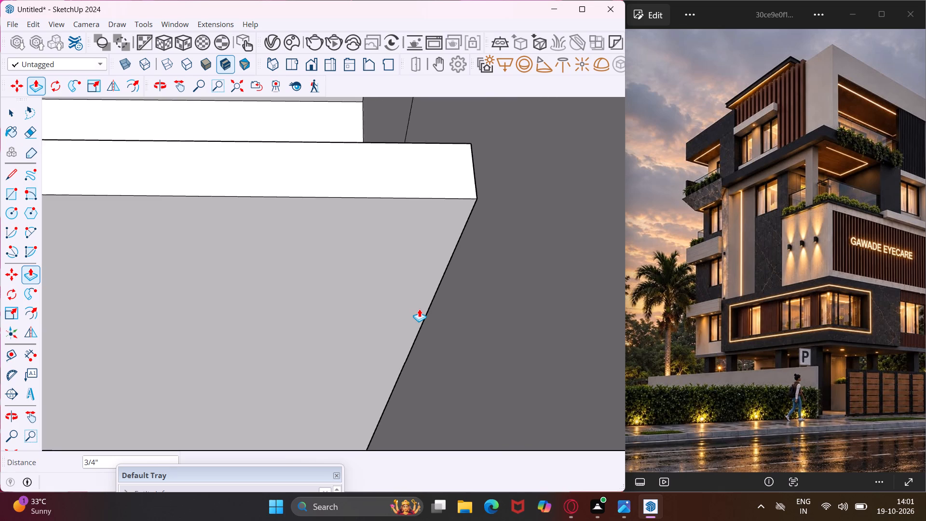
scroll(419, 309, down, 11)
click(504, 270)
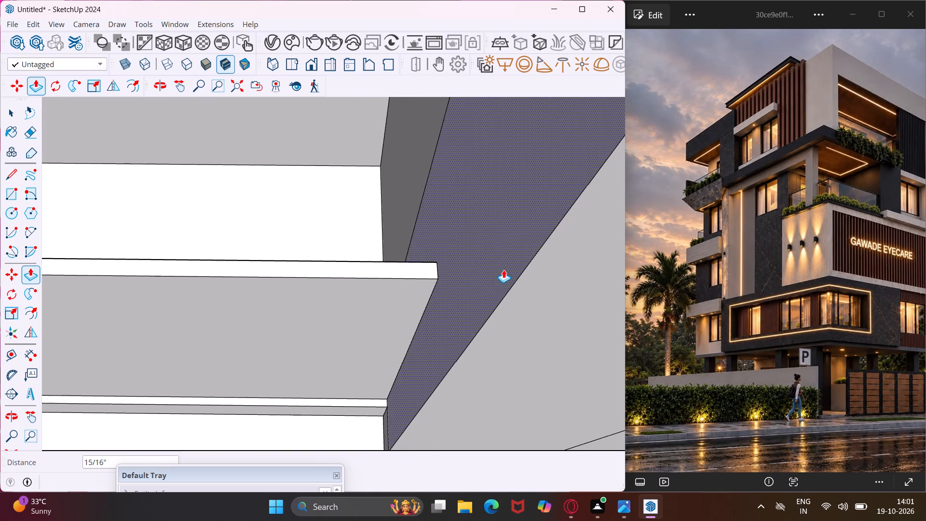
Push/pull the wall-side end face of the parapet's near panel by 15/16" to meet the window wall.
middle_drag(504, 270, 455, 217)
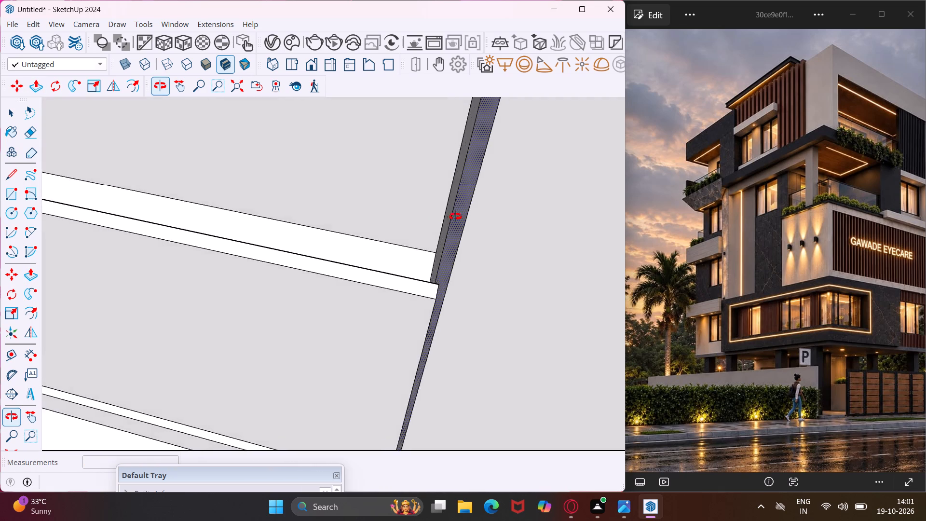
middle_drag(455, 217, 536, 137)
scroll(531, 142, down, 18)
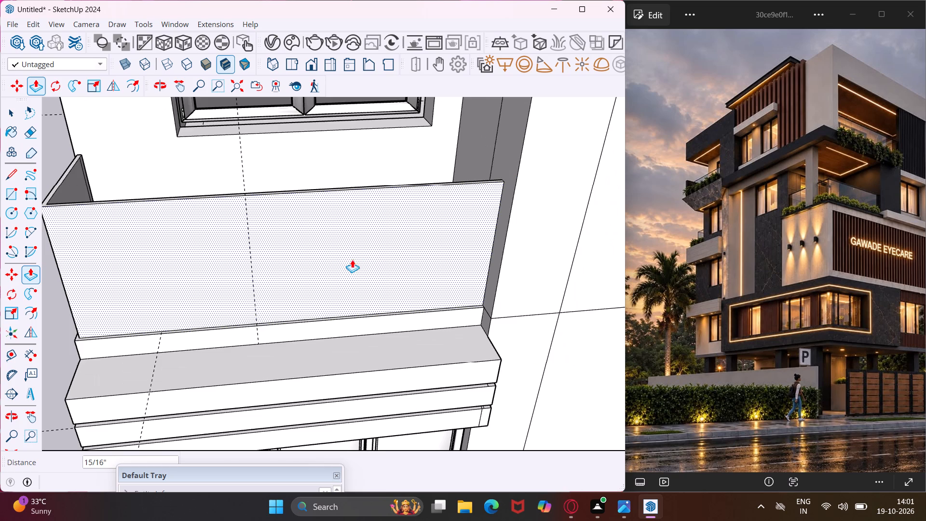
middle_drag(352, 260, 729, 228)
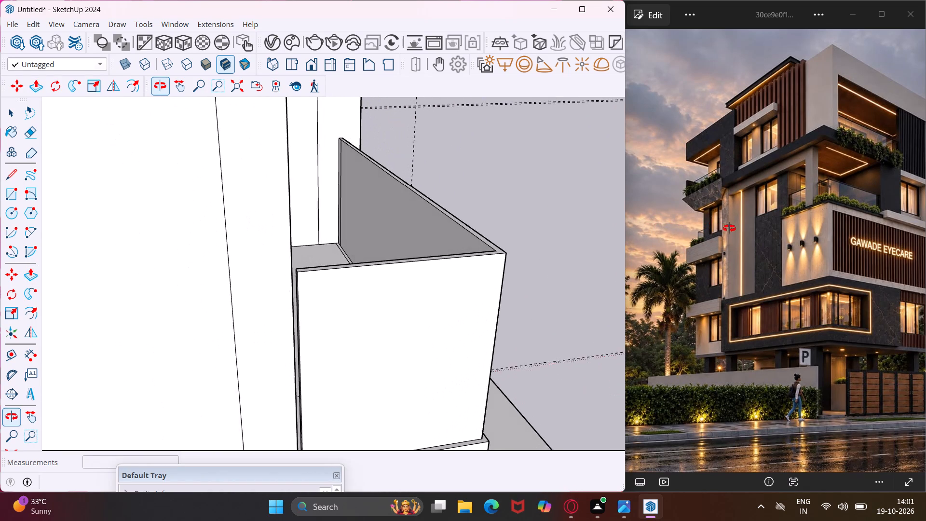
middle_drag(729, 228, 734, 230)
scroll(310, 309, up, 10)
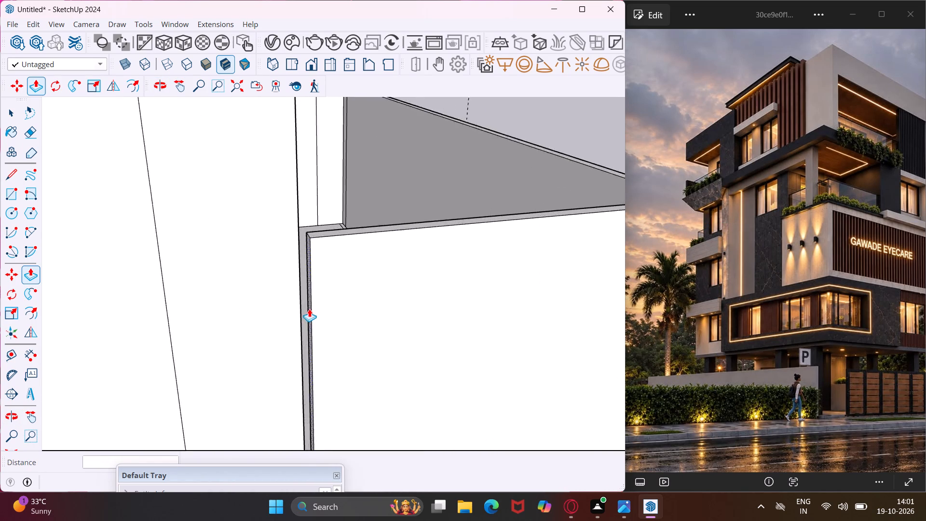
scroll(309, 309, up, 5)
click(309, 309)
click(269, 319)
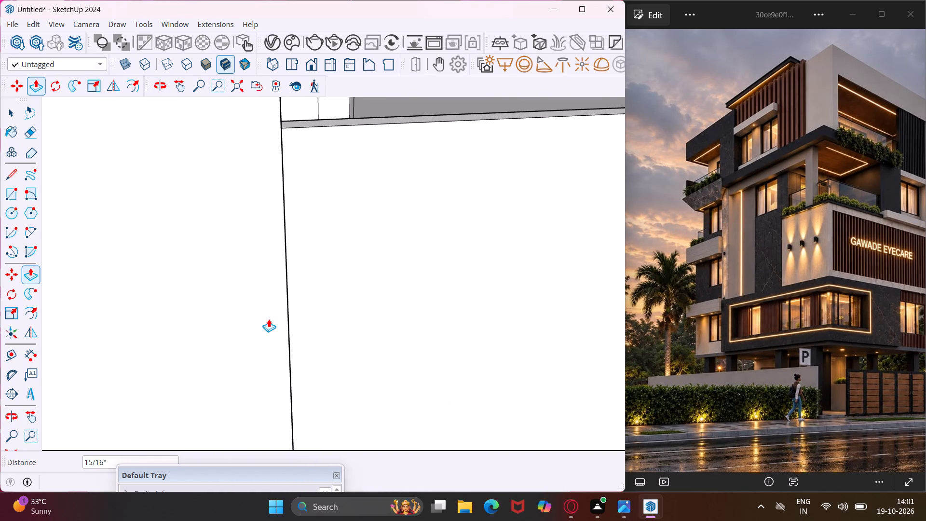
key(Escape)
key(space)
Draw a coping profile rectangle of about 2 1/16" by 9/16" on the window wall, directly above the near parapet panel's end.
middle_drag(345, 276, 288, 291)
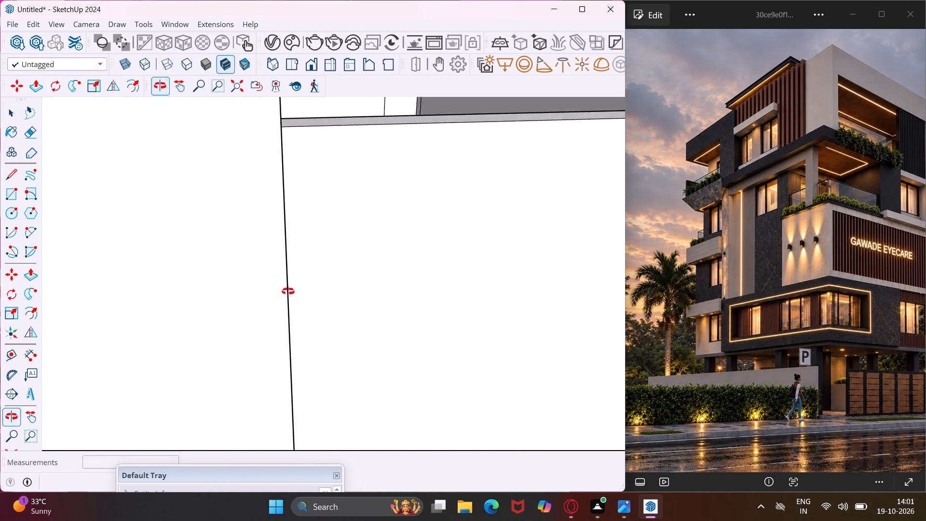
middle_drag(288, 291, 179, 322)
scroll(175, 317, down, 18)
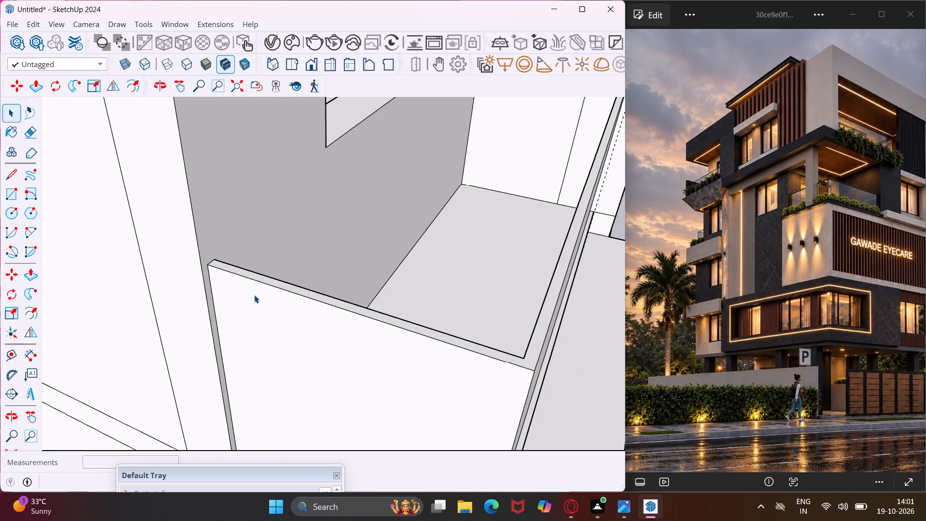
middle_drag(266, 291, 148, 287)
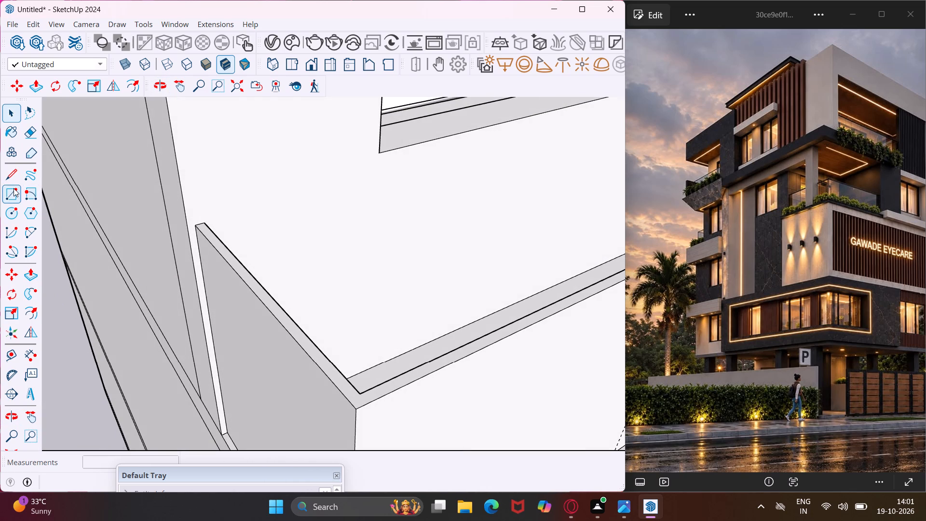
click(14, 188)
scroll(202, 219, up, 8)
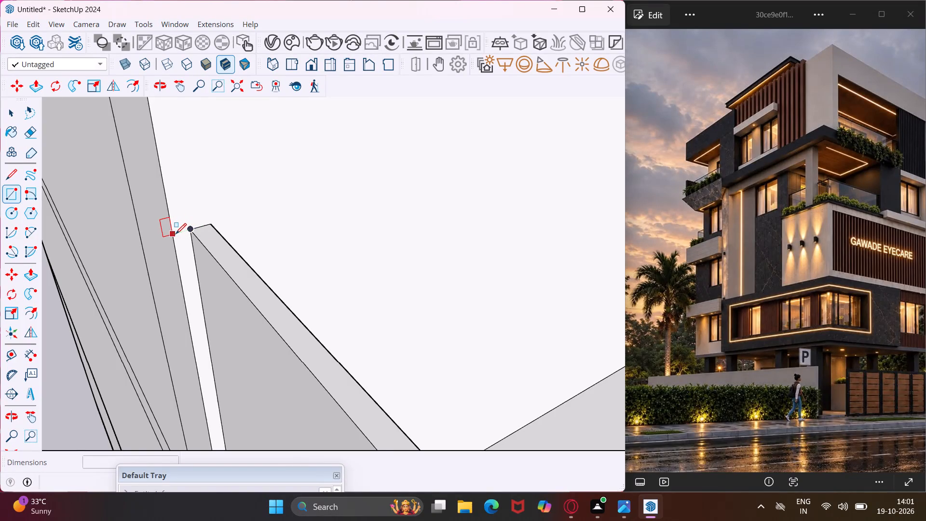
scroll(176, 233, up, 5)
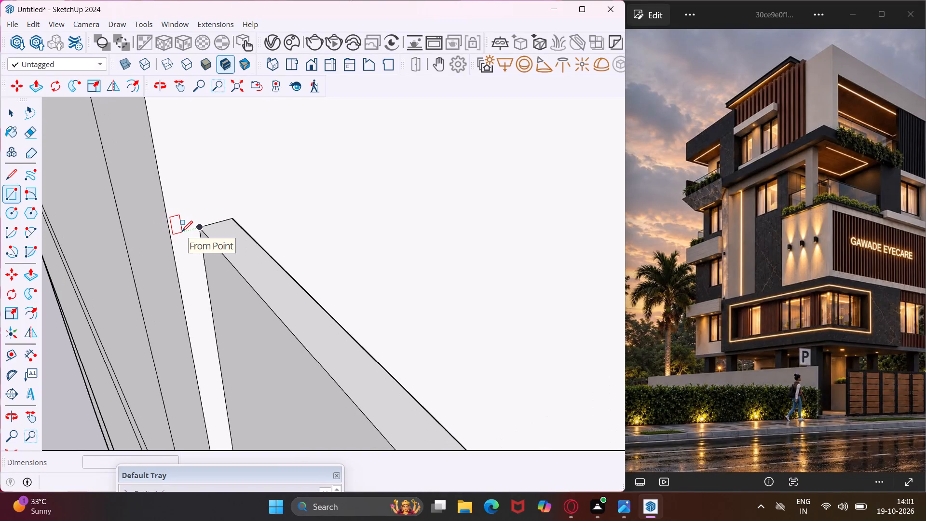
click(182, 232)
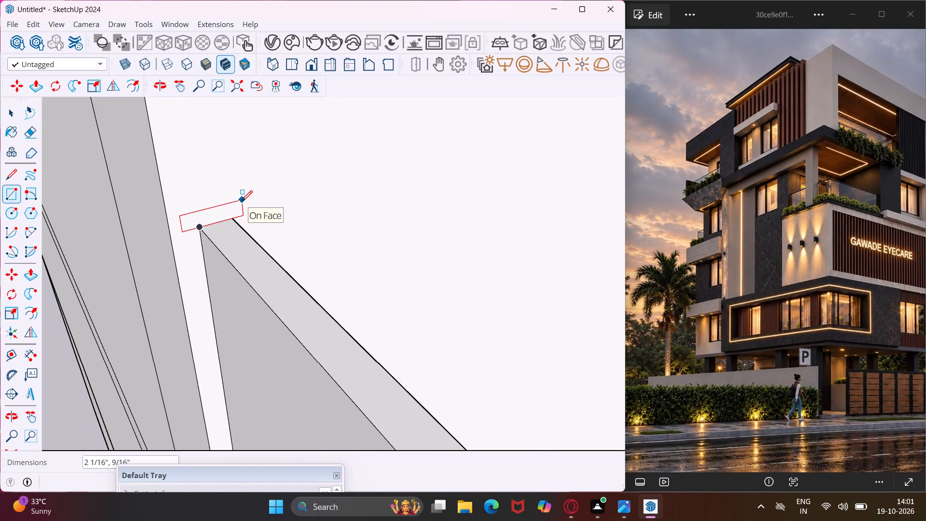
click(242, 201)
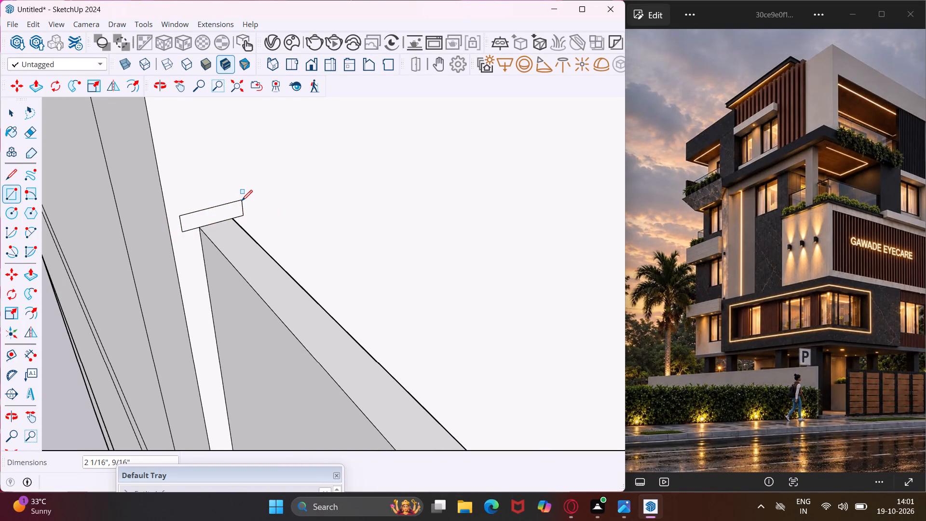
key(Escape)
key(space)
Sweep the small rectangle around the parapet's top face with Follow Me to form a continuous coping.
click(236, 233)
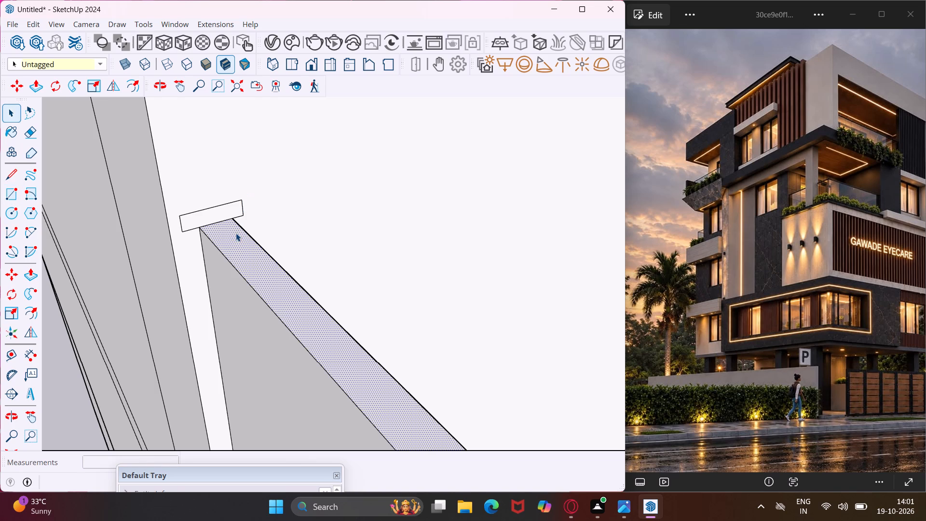
click(27, 300)
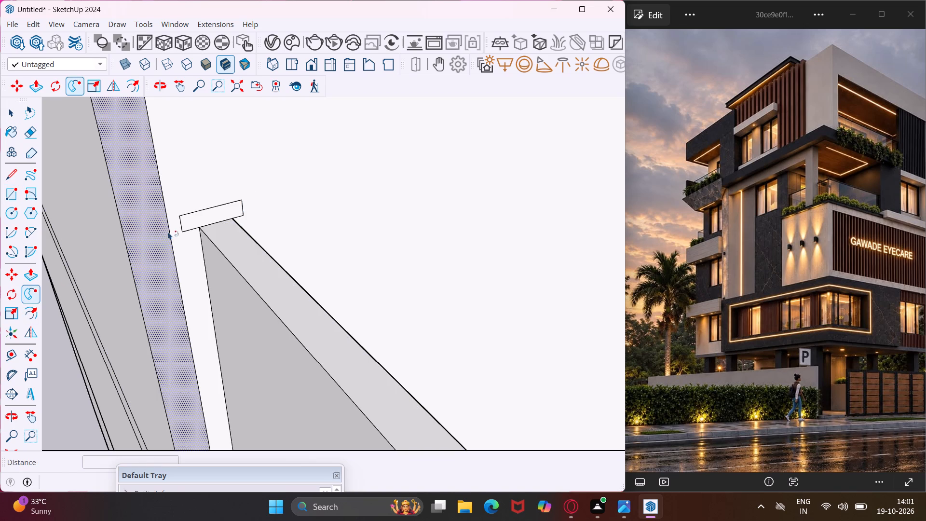
click(186, 223)
scroll(159, 221, down, 11)
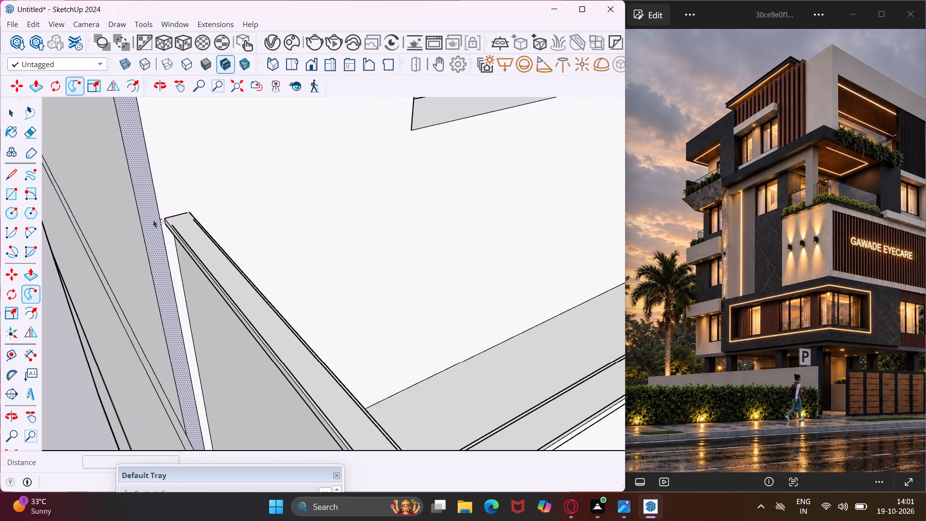
scroll(153, 219, down, 9)
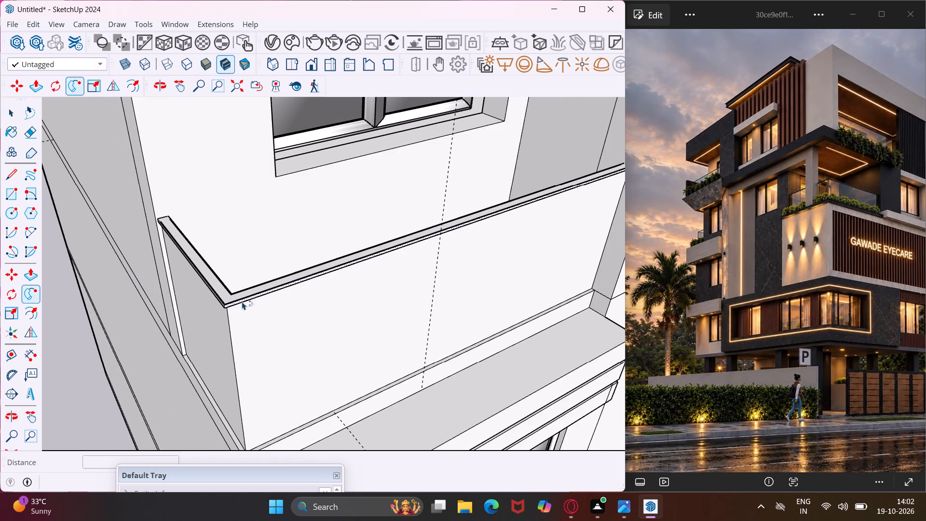
middle_drag(239, 306, 350, 144)
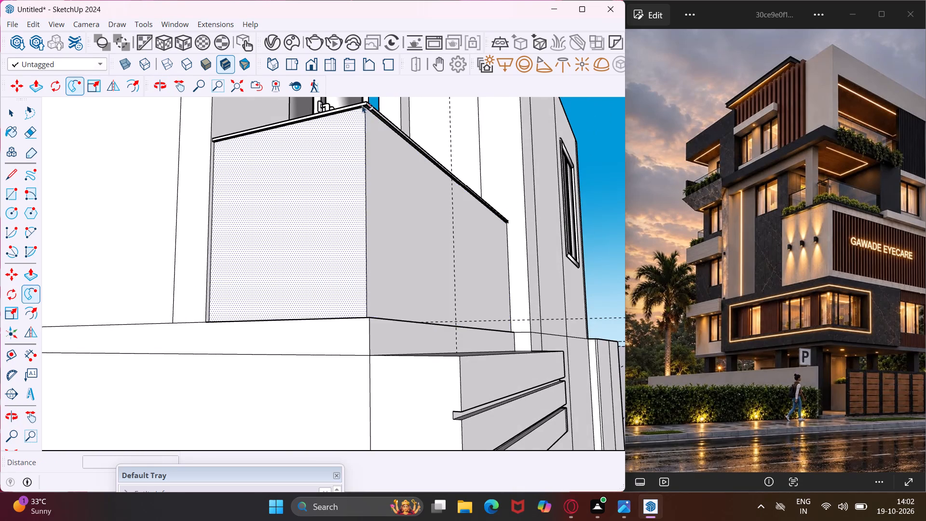
scroll(364, 104, up, 16)
middle_drag(350, 140, 380, 122)
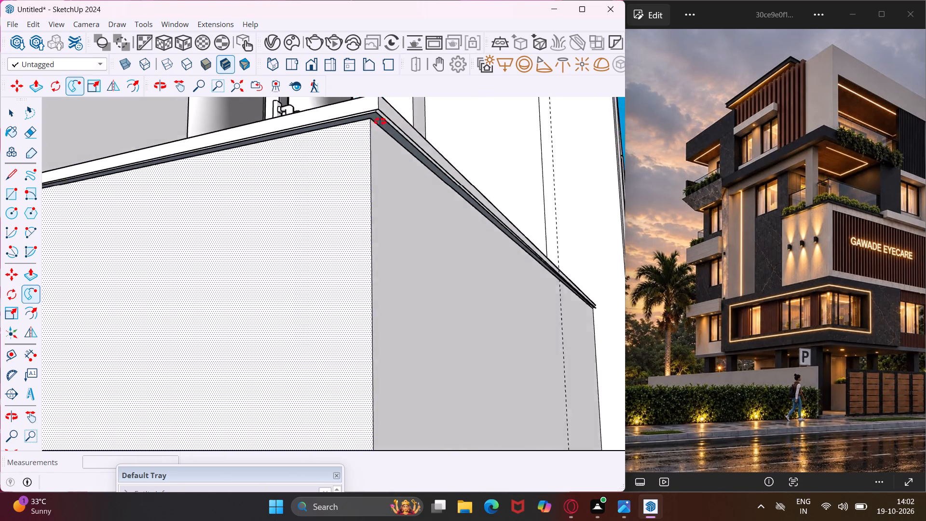
Push/pull the narrow strip face along the underside of the parapet's coping by 9/16".
middle_drag(380, 122, 489, 88)
key(Escape)
key(space)
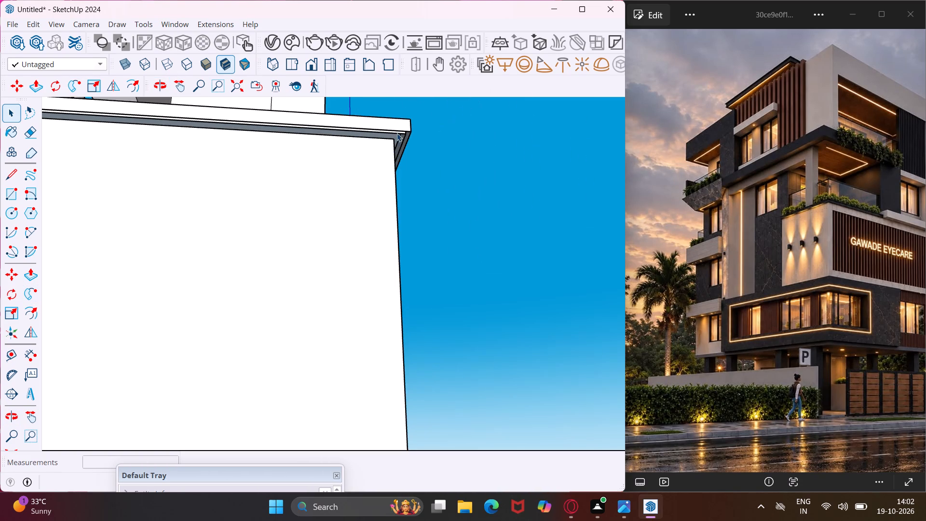
scroll(397, 133, up, 8)
middle_drag(394, 144, 417, 106)
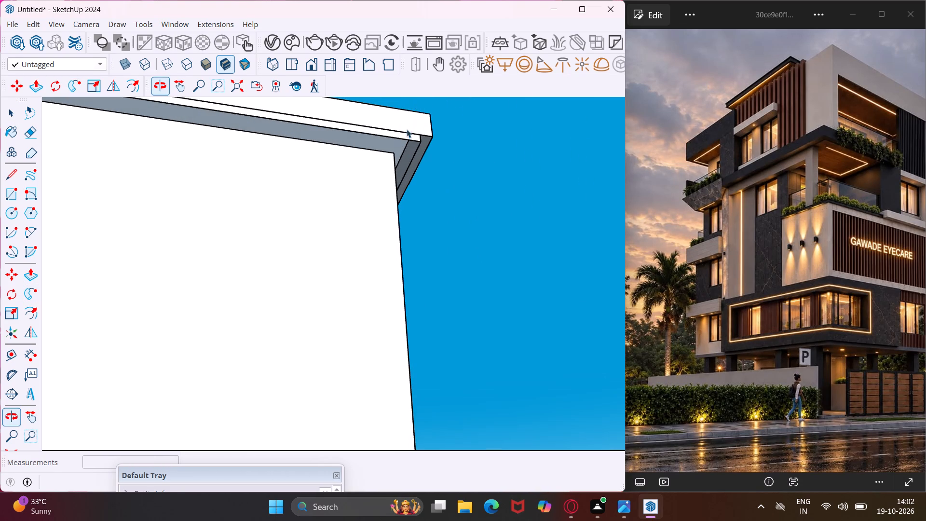
click(400, 146)
middle_drag(400, 146, 402, 127)
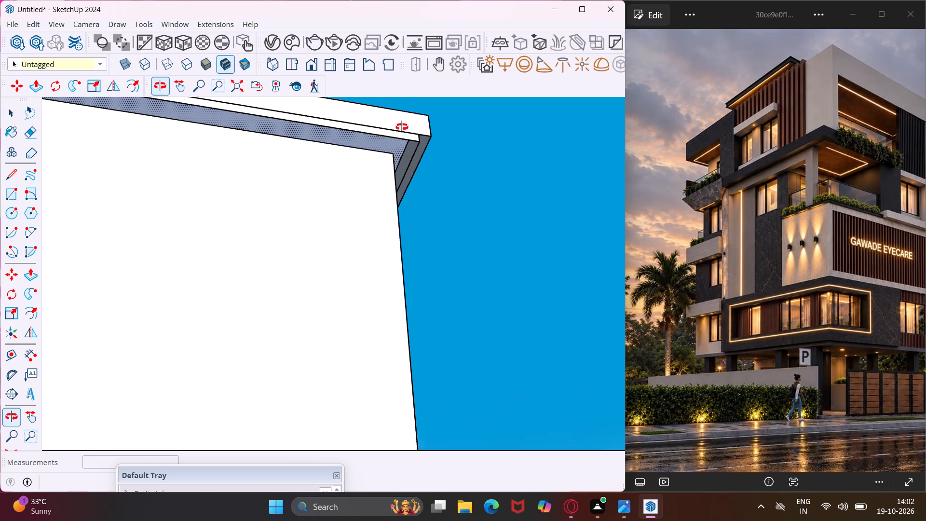
middle_drag(402, 127, 544, 70)
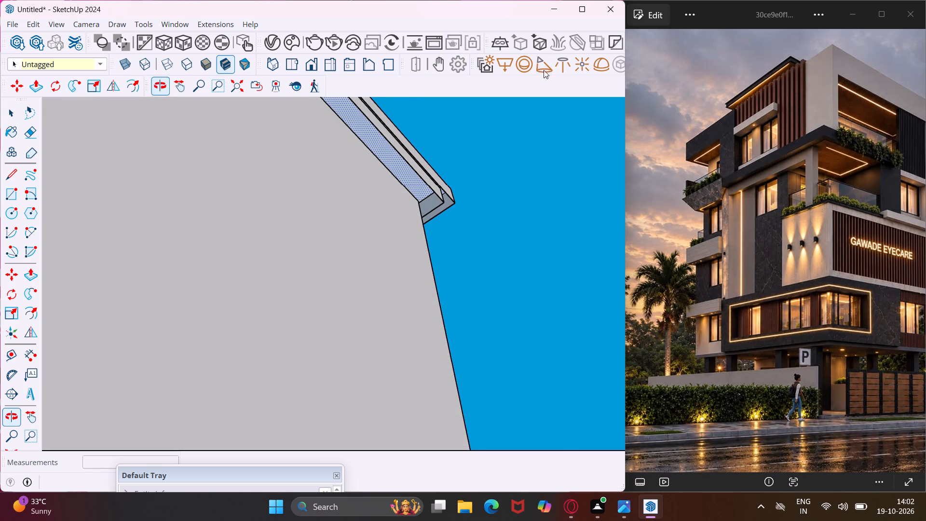
middle_drag(544, 70, 544, 69)
key(p)
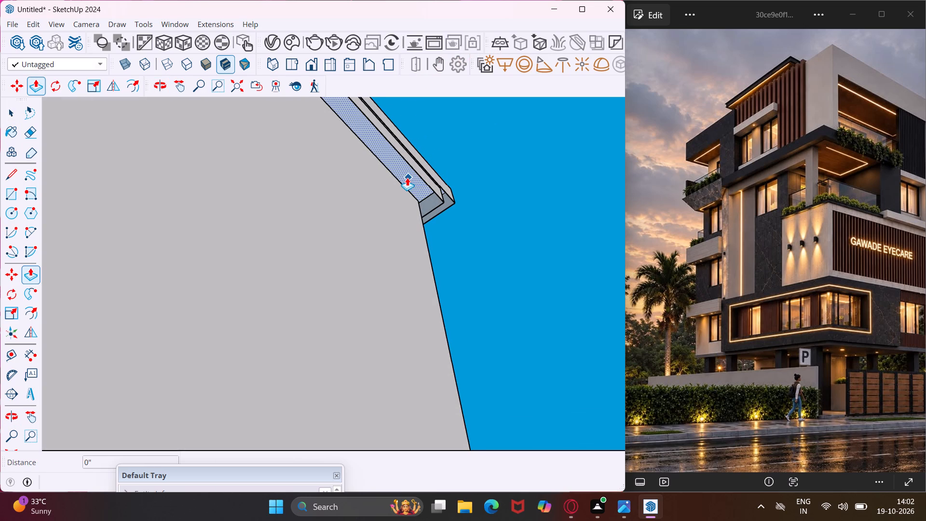
click(407, 178)
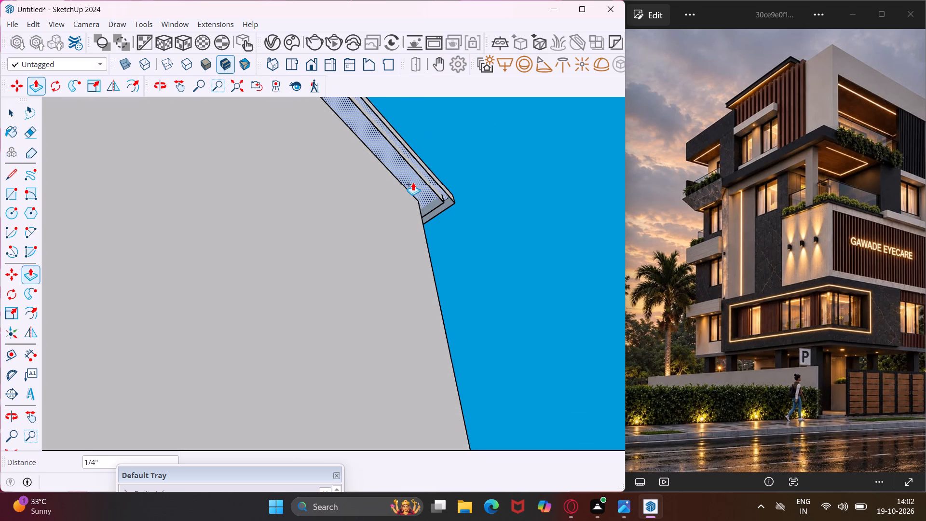
click(433, 174)
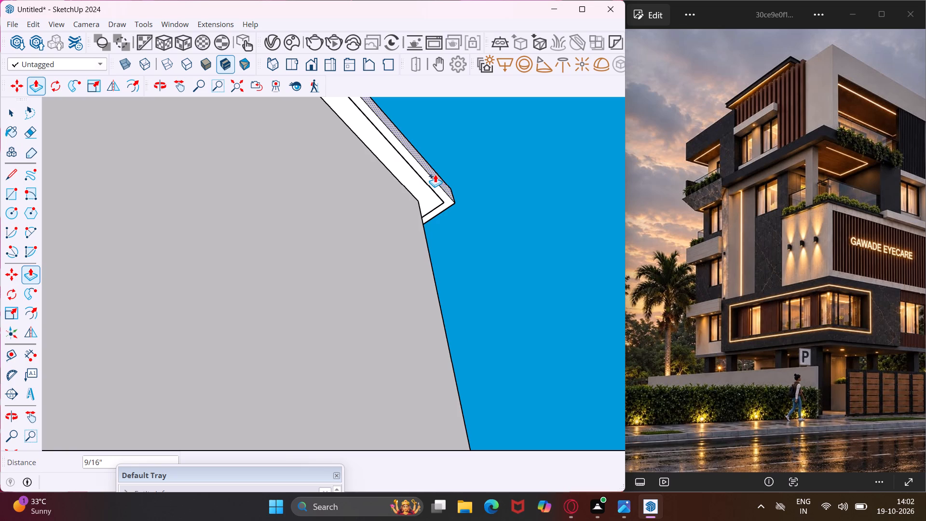
key(Escape)
key(space)
Examine the whole building from several sides and above, checking the finished parapet and the open terrace at the front corner.
middle_drag(452, 187, 255, 434)
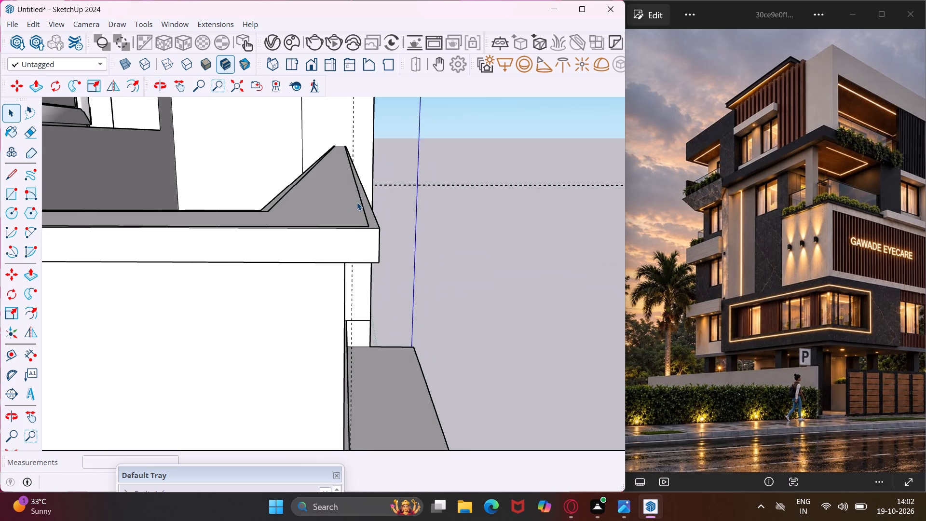
middle_drag(356, 202, 347, 276)
scroll(271, 254, down, 17)
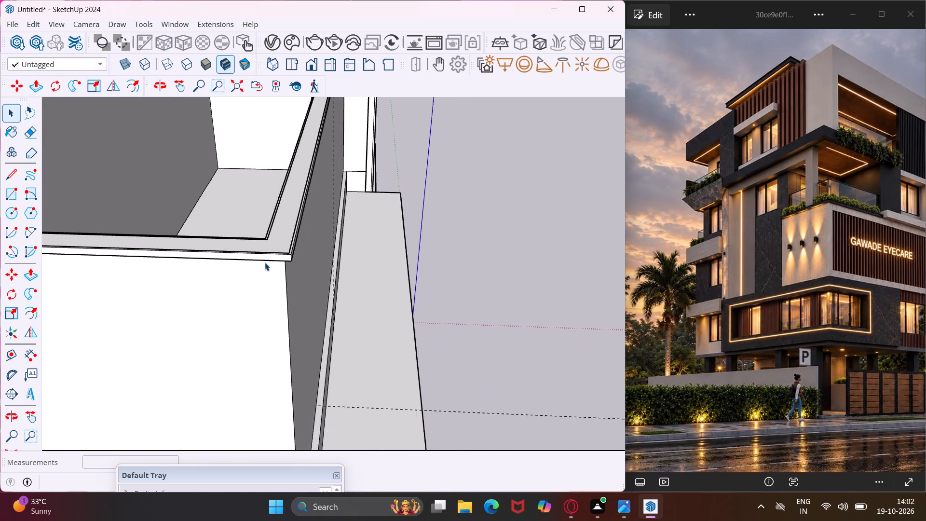
scroll(265, 262, down, 19)
middle_drag(337, 259, 258, 278)
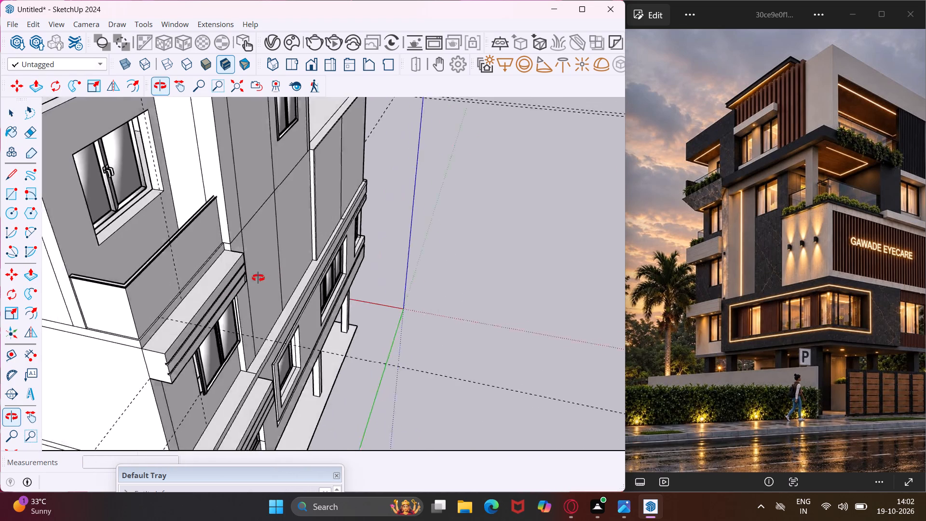
middle_drag(258, 278, 171, 300)
scroll(165, 301, down, 8)
middle_drag(305, 186, 46, 208)
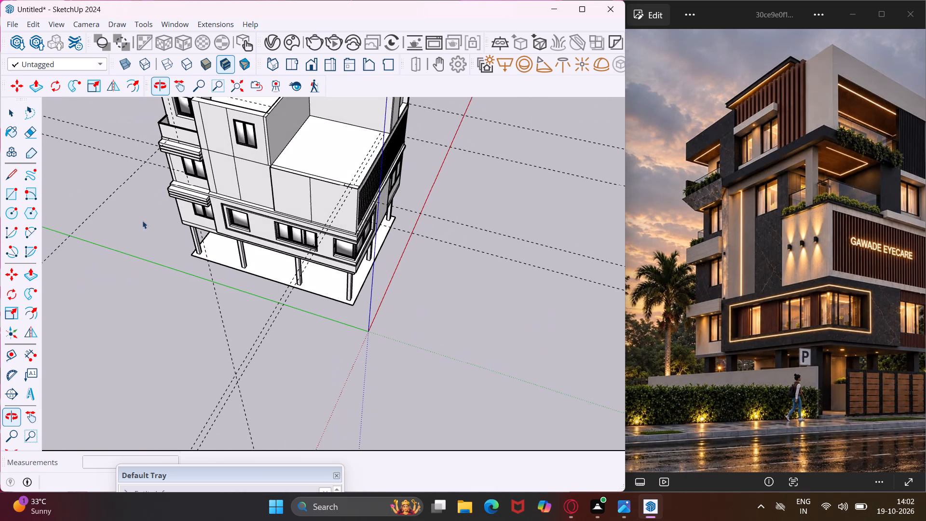
middle_drag(361, 167, 235, 198)
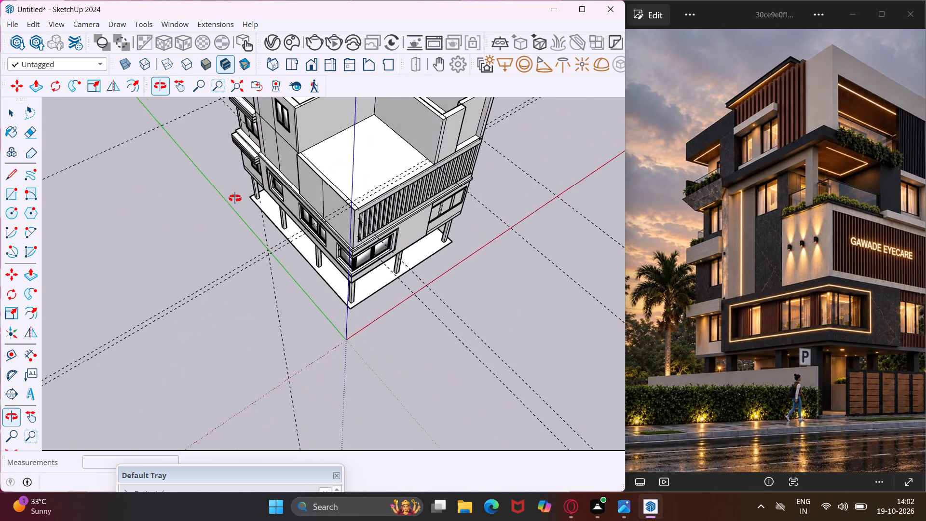
middle_drag(235, 198, 216, 205)
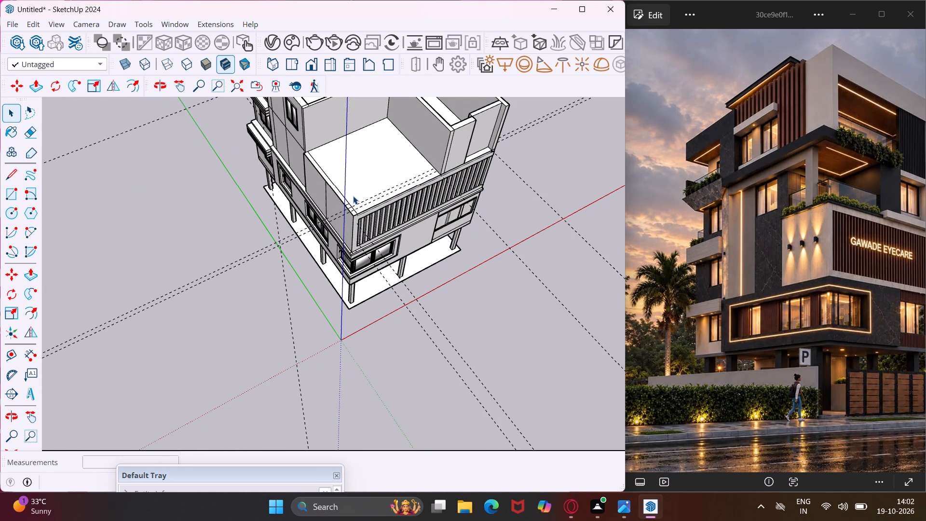
scroll(333, 209, up, 10)
middle_drag(404, 178, 393, 185)
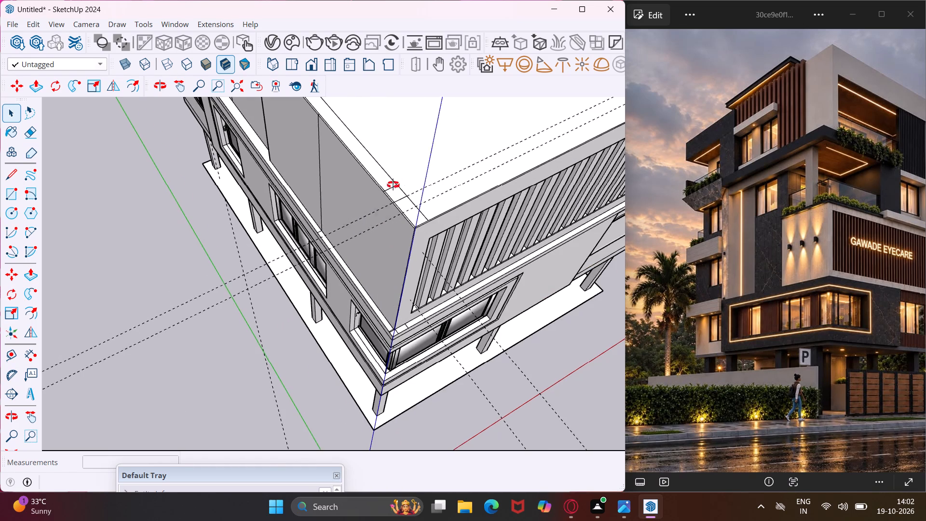
middle_drag(393, 185, 346, 214)
scroll(357, 242, down, 5)
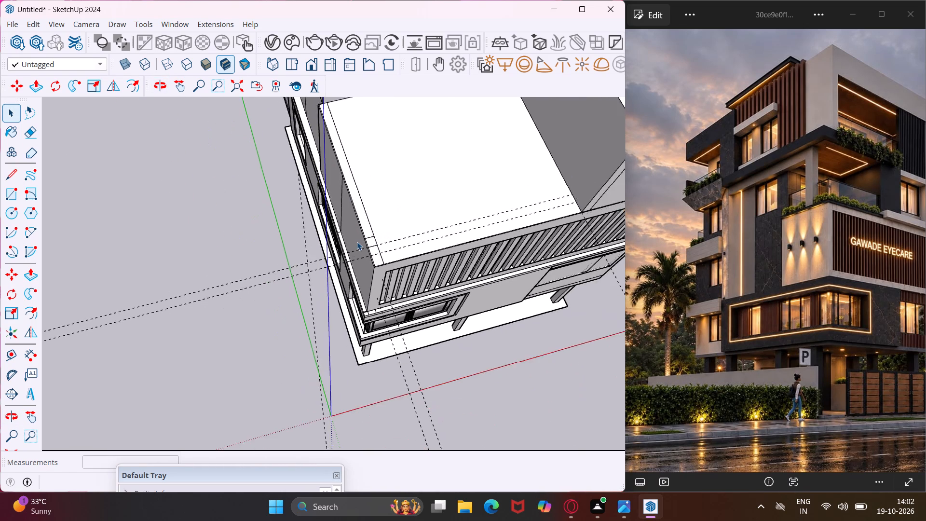
scroll(357, 242, down, 11)
middle_drag(328, 168, 504, 117)
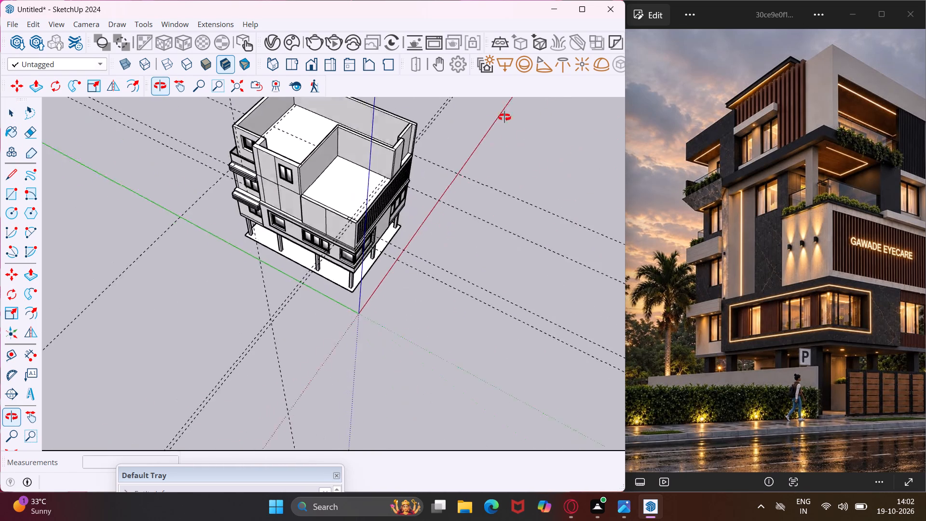
middle_drag(504, 117, 544, 36)
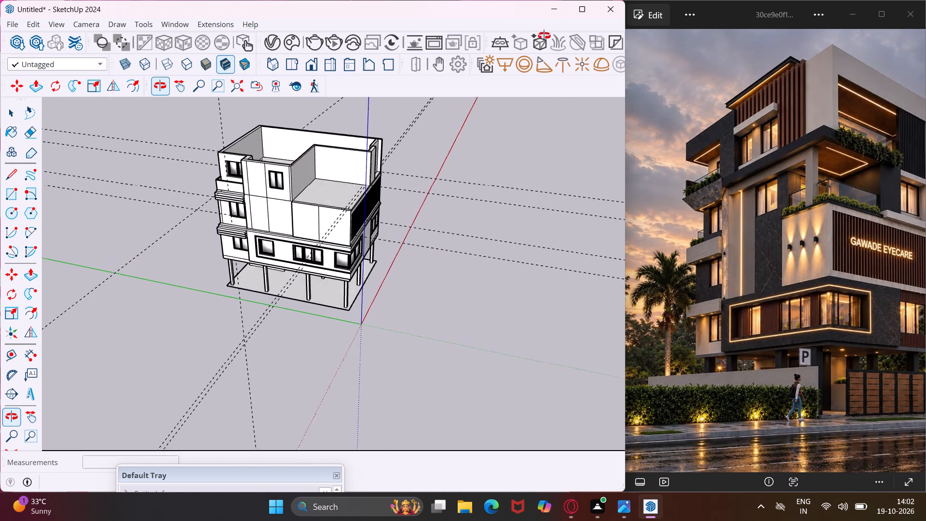
middle_drag(544, 36, 403, 151)
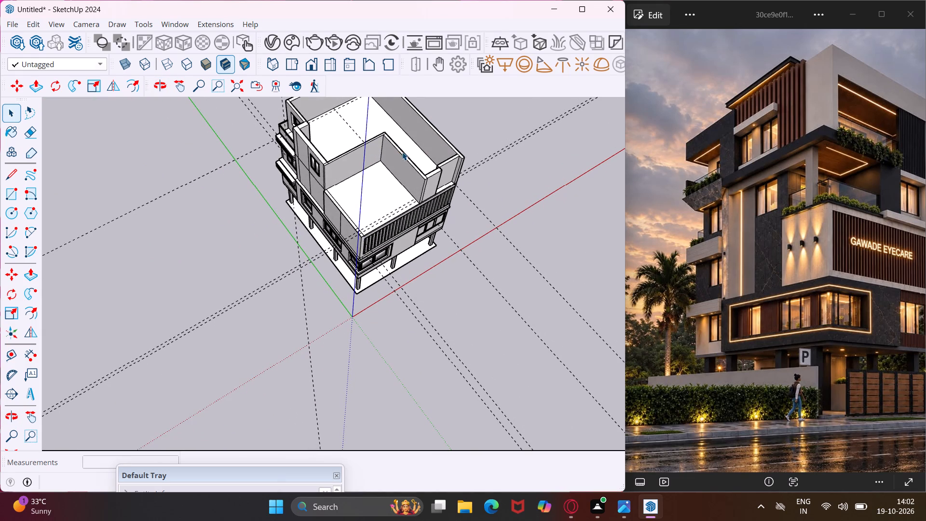
Erase the short cross edges on the terrace's border strip near the front corner, along with the dashed guide line running through them.
scroll(319, 168, up, 4)
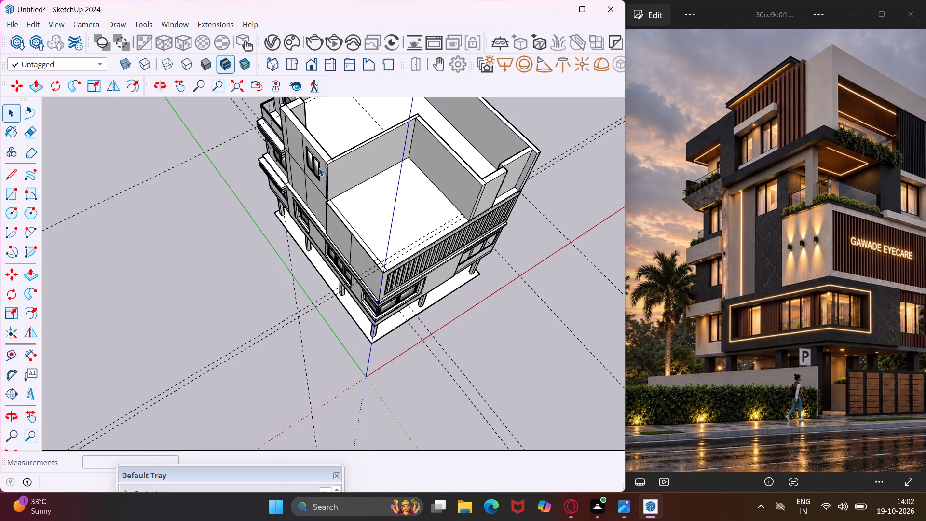
scroll(319, 168, up, 9)
scroll(379, 285, down, 4)
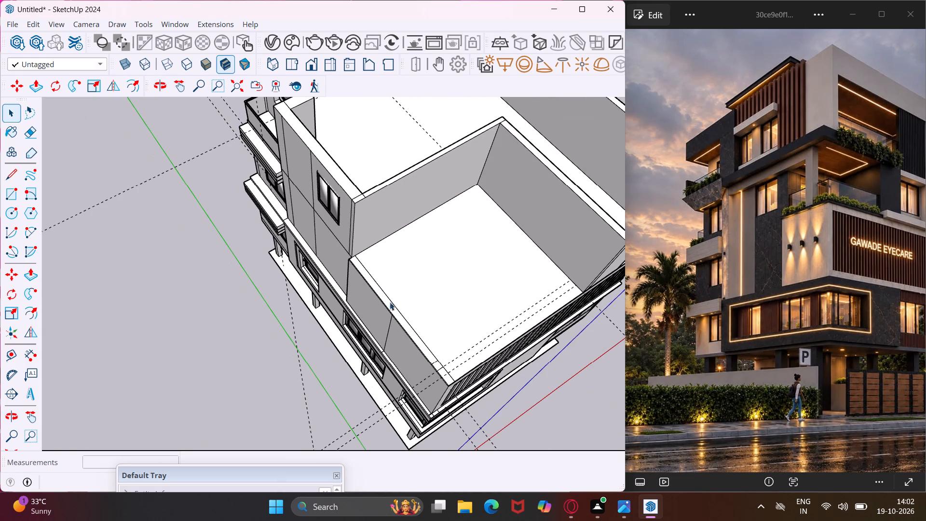
scroll(439, 361, up, 12)
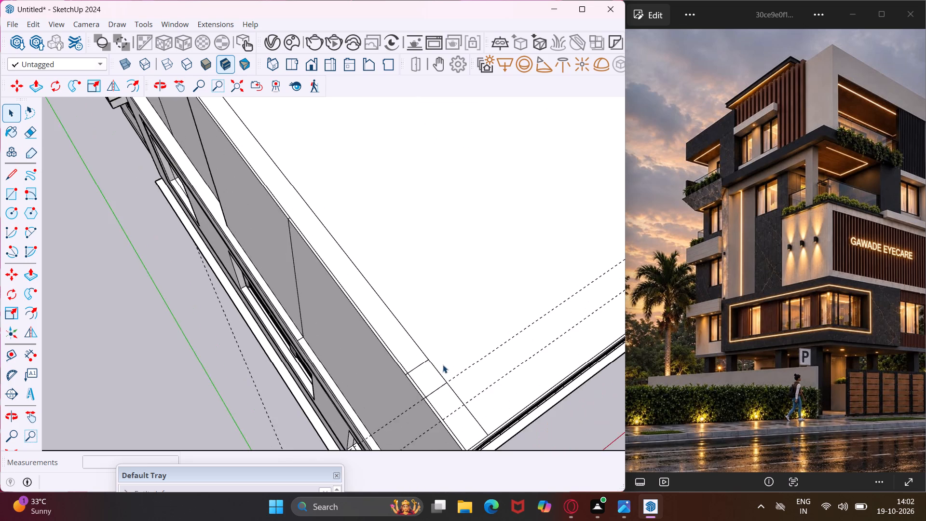
scroll(442, 365, up, 4)
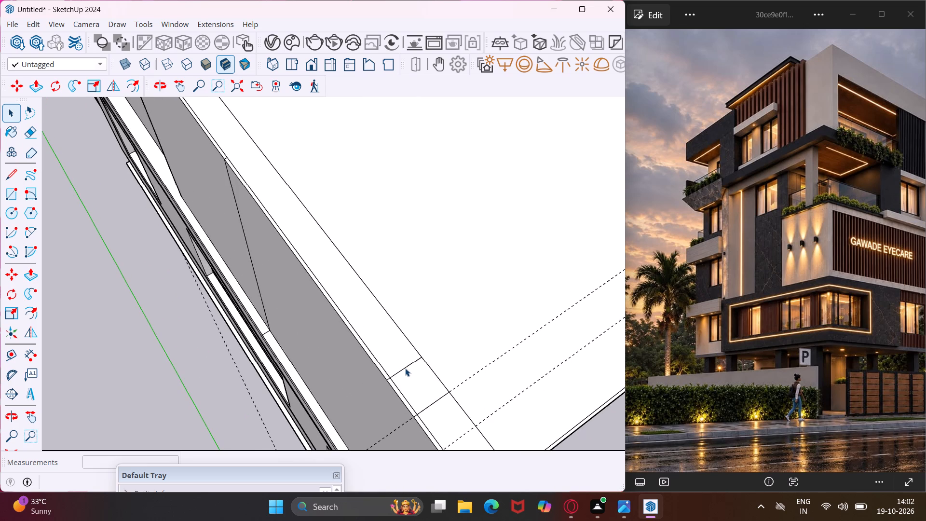
key(e)
click(405, 368)
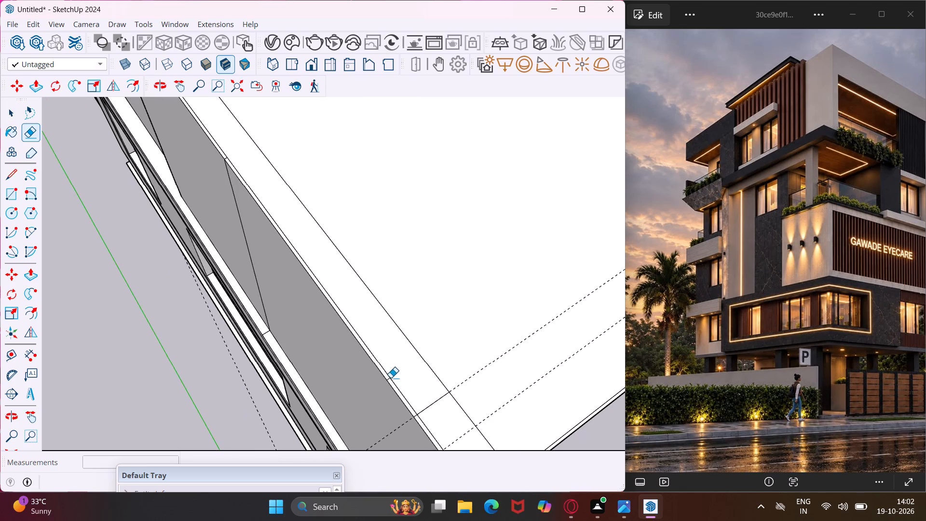
scroll(390, 378, up, 4)
click(387, 380)
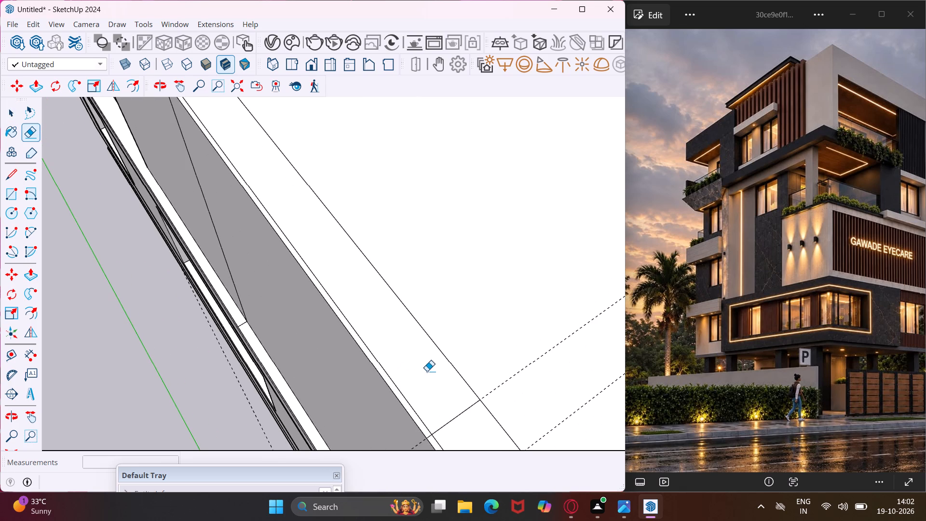
click(460, 417)
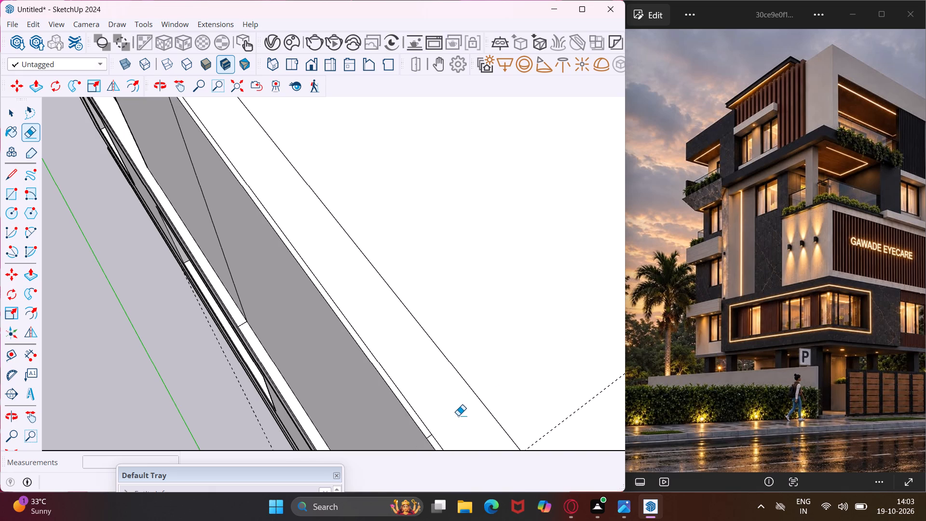
click(430, 435)
key(Escape)
key(space)
Draw a column base rectangle of about 1' 5" by 1' 7 7/16" from the terrace's outer edge near the front corner.
click(14, 196)
scroll(359, 283, down, 2)
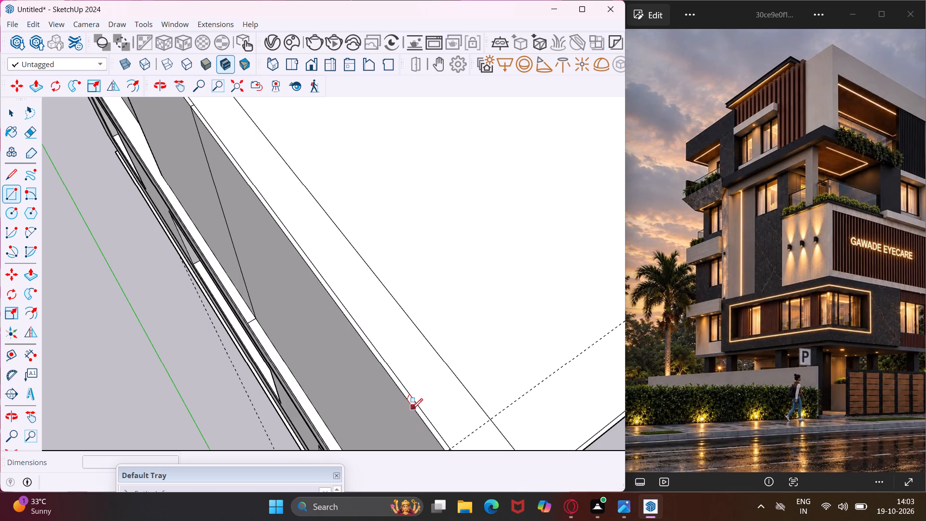
scroll(412, 408, down, 4)
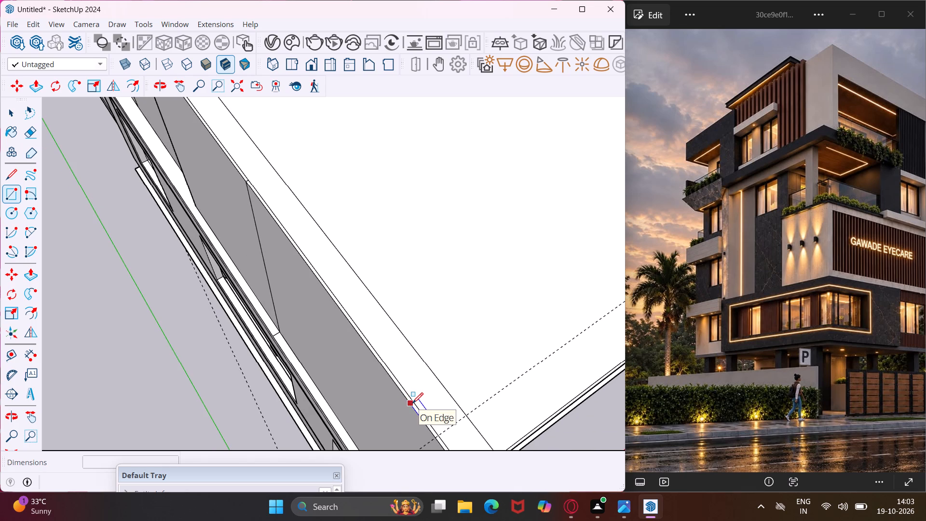
click(412, 403)
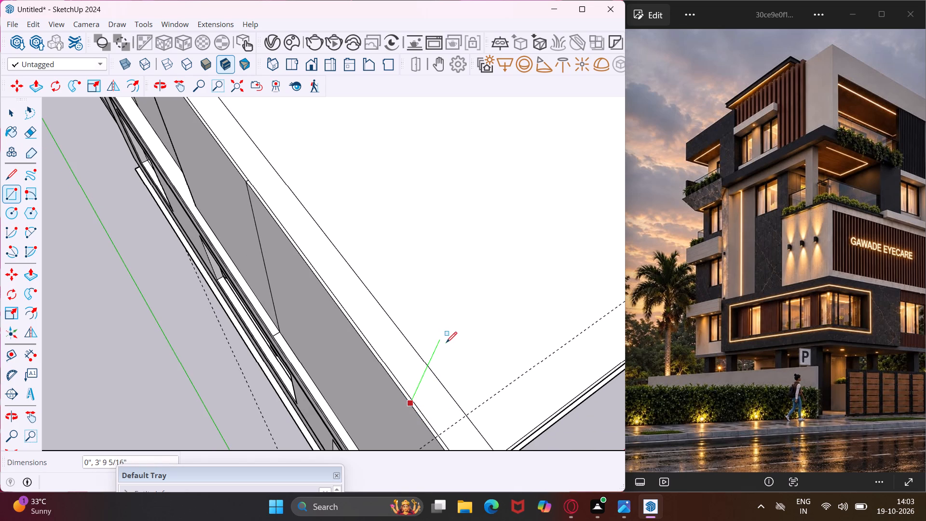
click(429, 315)
key(Escape)
key(space)
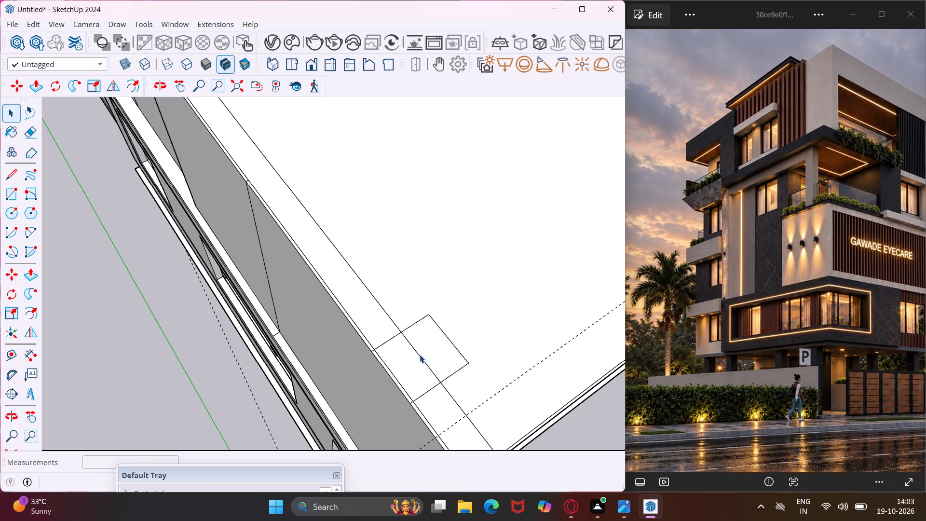
Erase the border edge segments that run through the column base rectangle, leaving one undivided face.
key(r)
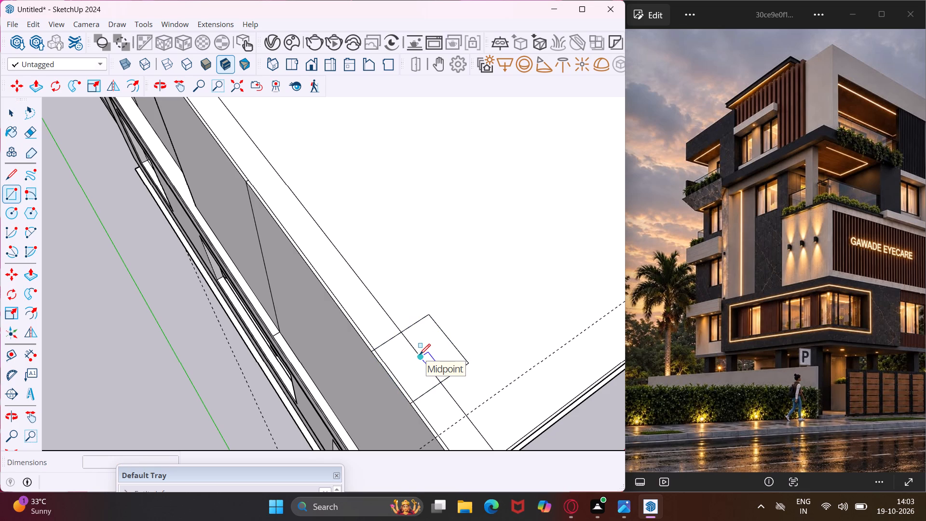
key(Escape)
key(space)
text(e)
click(420, 355)
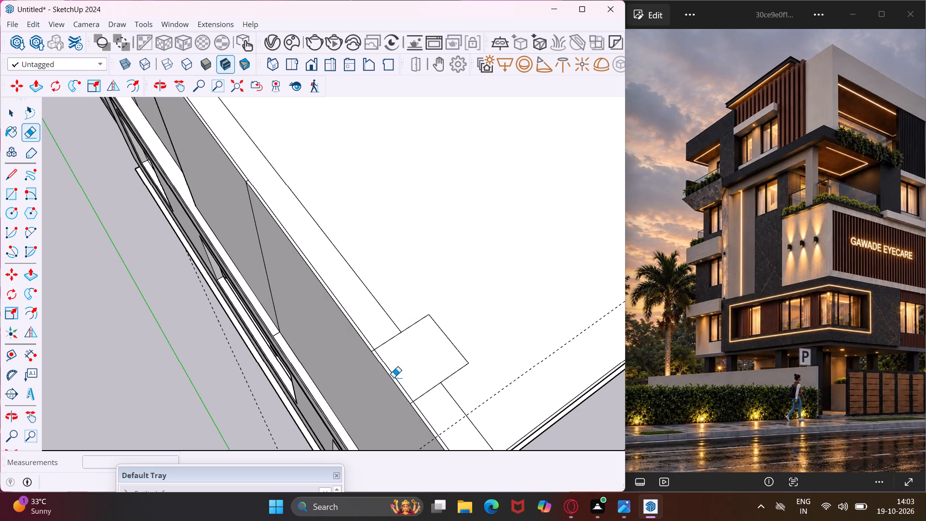
click(394, 377)
key(Escape)
key(space)
Push/pull the column base rectangle up by 10' to form the terrace's corner column.
click(418, 363)
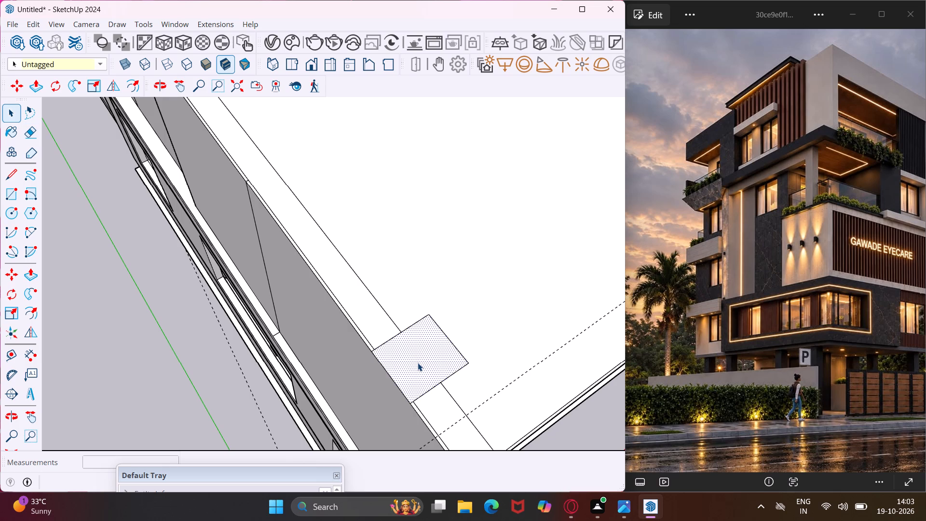
key(p)
click(418, 363)
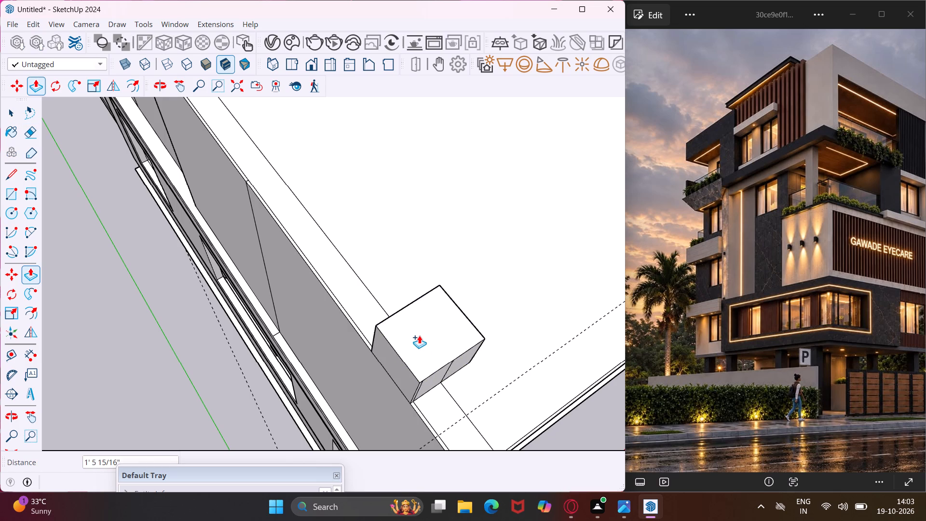
text(10')
key(Return)
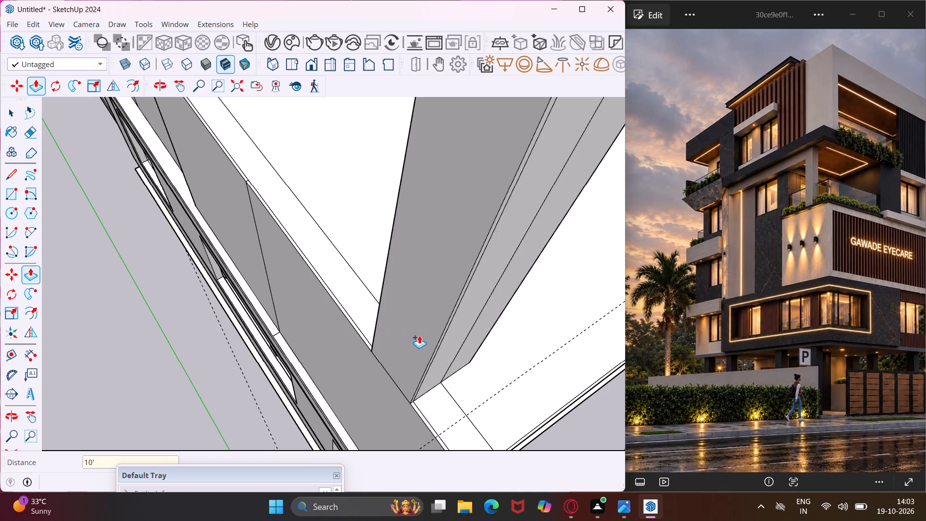
Erase the extra vertical lines running up the corner column's face on the slatted facade side.
scroll(408, 347, down, 11)
key(Escape)
key(space)
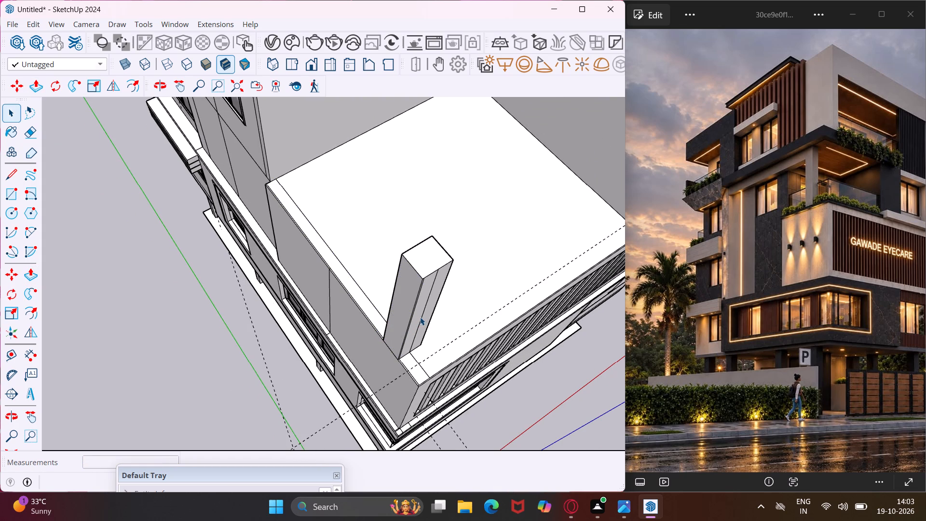
middle_drag(420, 317, 309, 241)
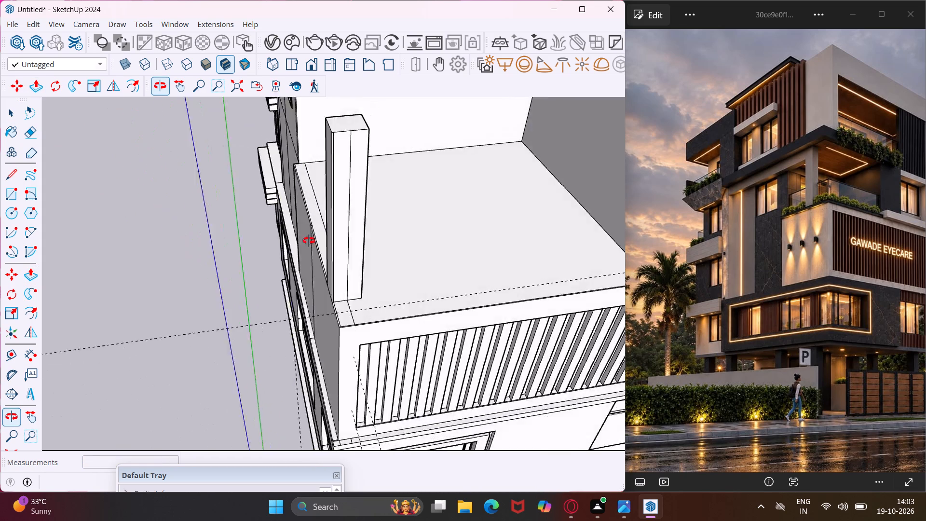
middle_drag(309, 241, 301, 243)
scroll(301, 243, down, 4)
middle_drag(310, 260, 332, 178)
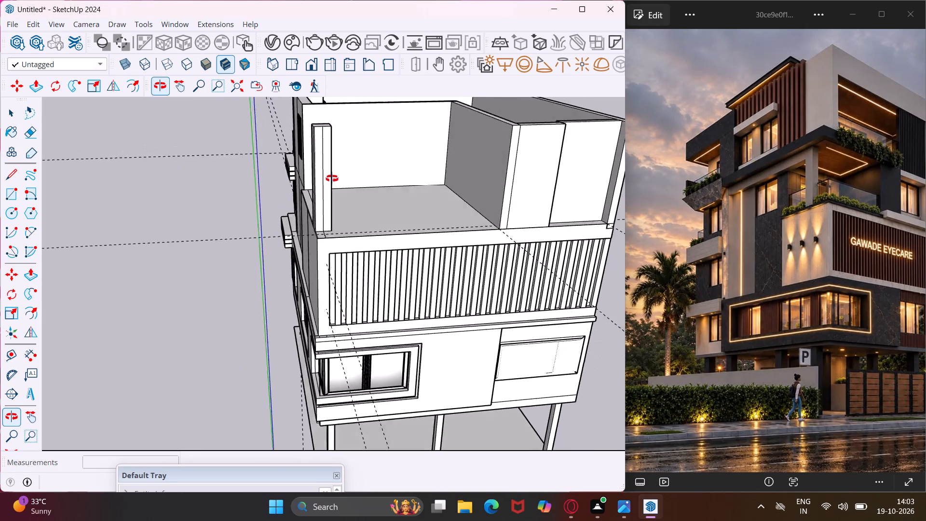
middle_drag(332, 178, 332, 160)
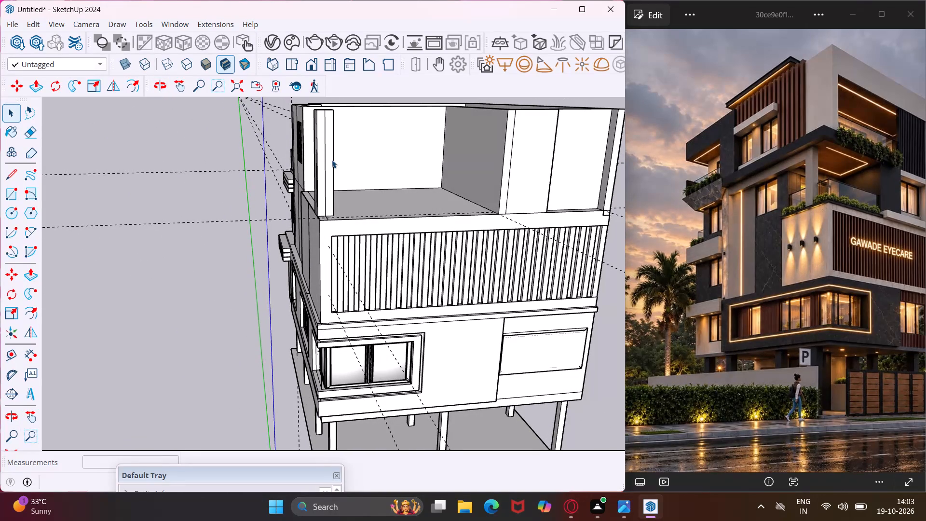
key(e)
scroll(321, 110, up, 8)
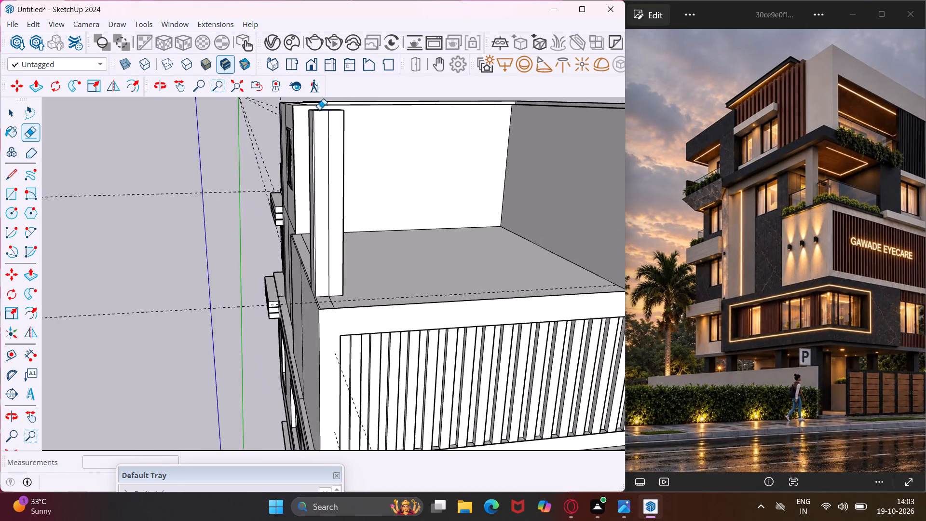
scroll(319, 110, up, 10)
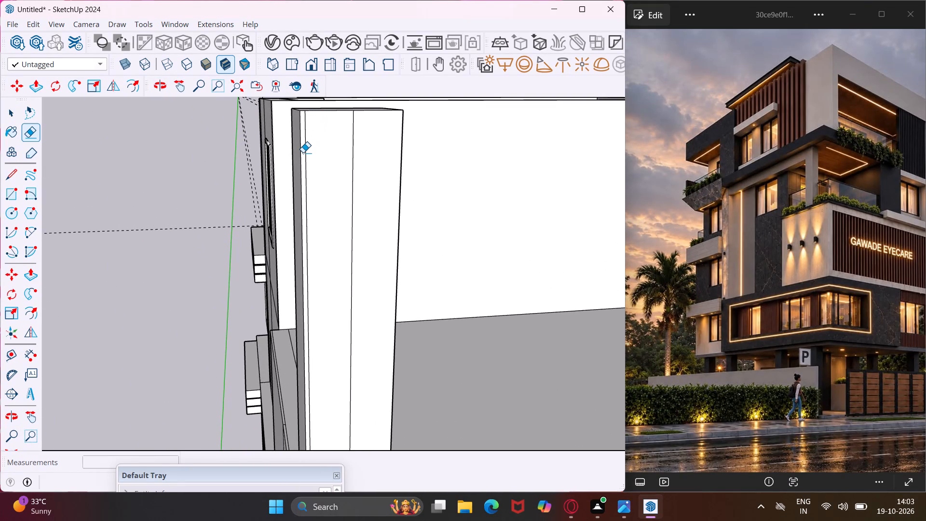
click(303, 153)
click(307, 151)
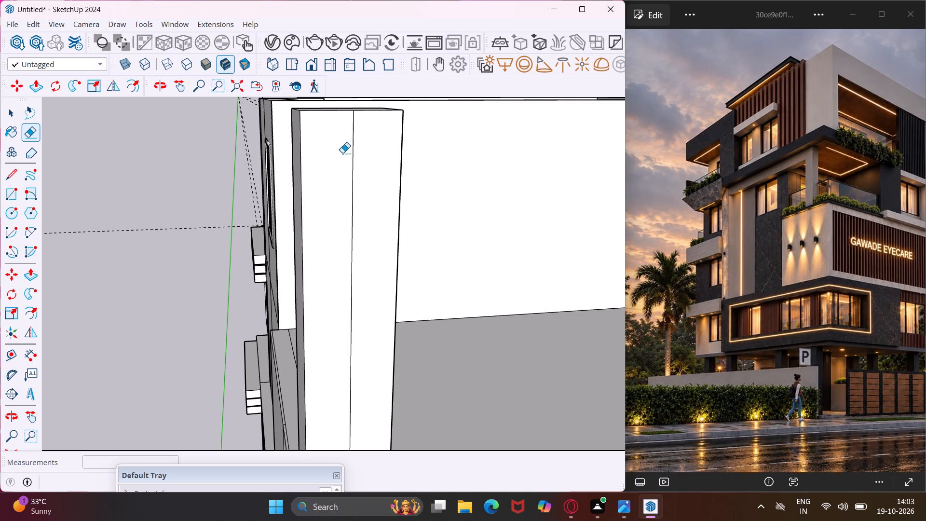
click(354, 157)
key(Escape)
key(space)
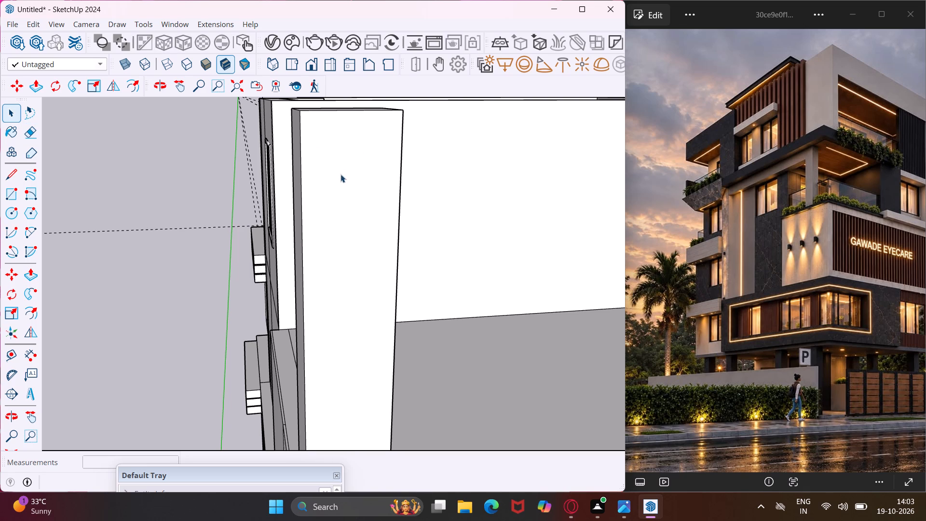
Erase the extra vertical lines on the corner column's opposite face, towards the building's rear.
middle_drag(321, 197, 527, 246)
scroll(492, 233, down, 6)
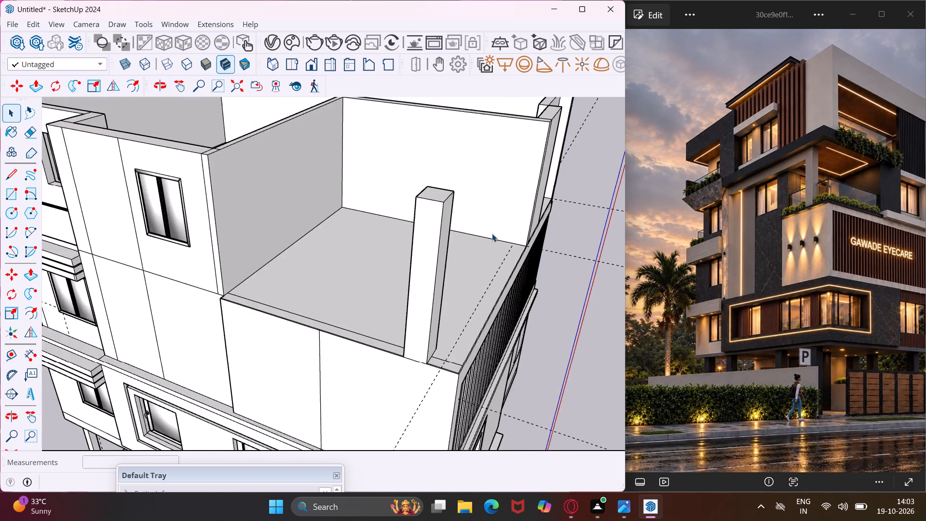
scroll(492, 233, down, 5)
middle_drag(315, 206, 608, 197)
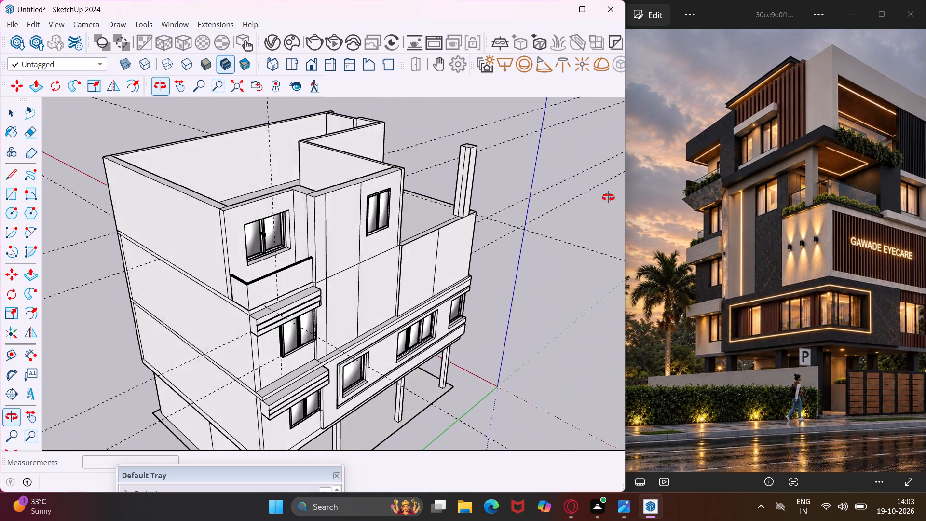
middle_drag(608, 197, 612, 196)
scroll(454, 145, up, 17)
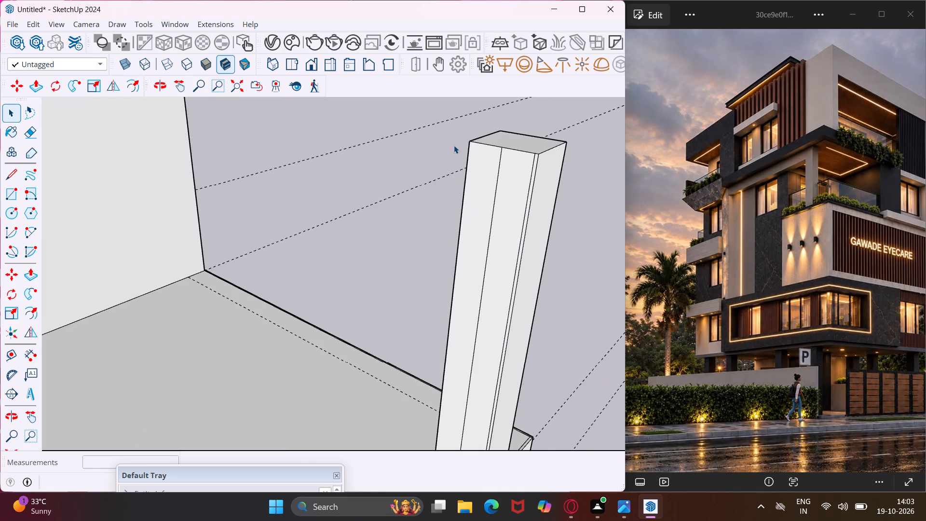
key(e)
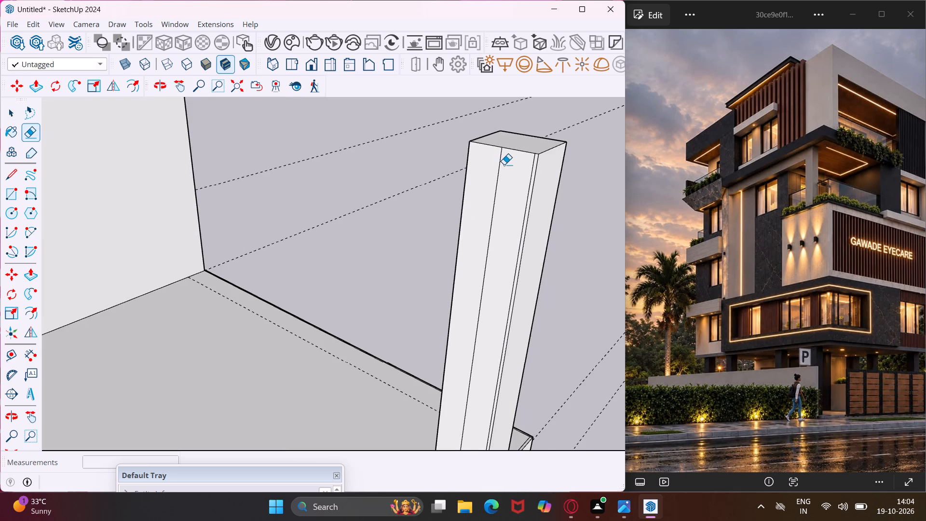
click(498, 163)
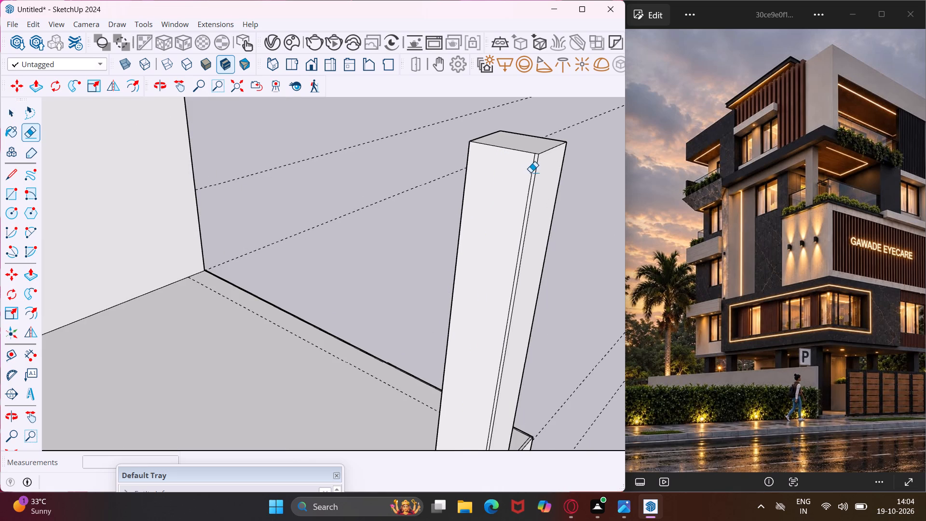
click(531, 172)
scroll(499, 179, down, 5)
key(Escape)
key(space)
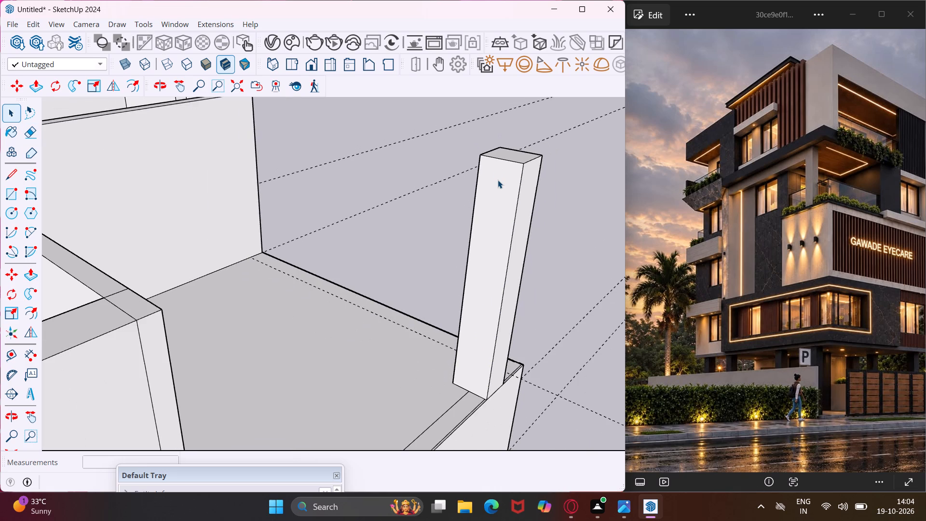
Push/pull the corner column's terrace-side face inward by about 6 1/4" to make the column thinner.
middle_drag(498, 180, 543, 217)
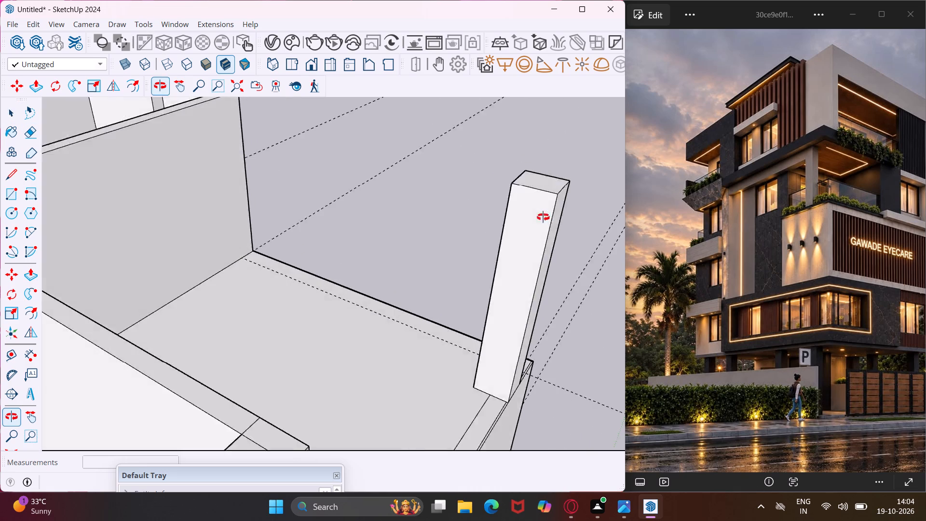
middle_drag(543, 217, 626, 257)
scroll(542, 260, up, 3)
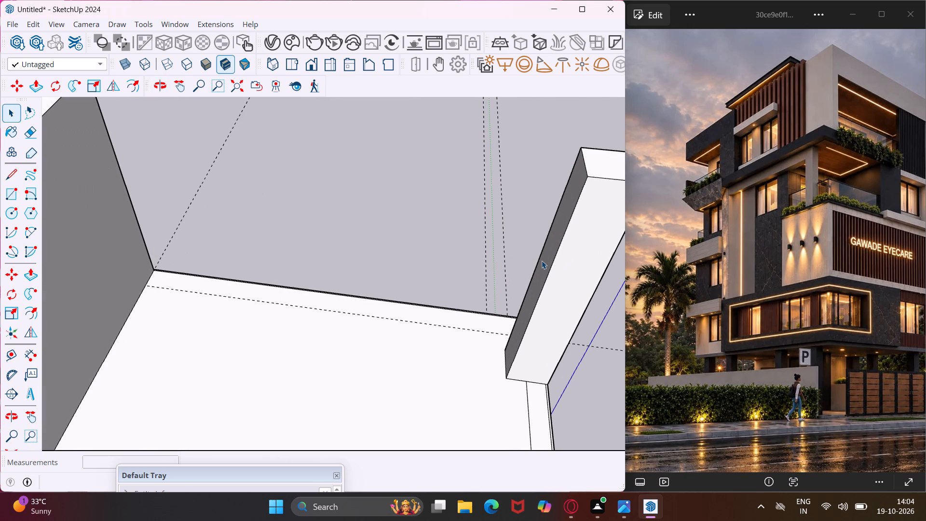
click(543, 260)
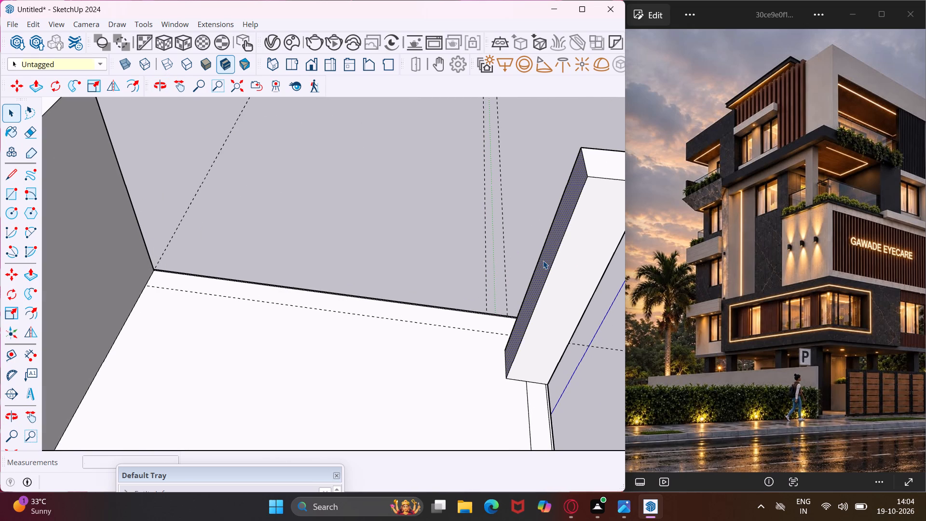
key(p)
click(543, 260)
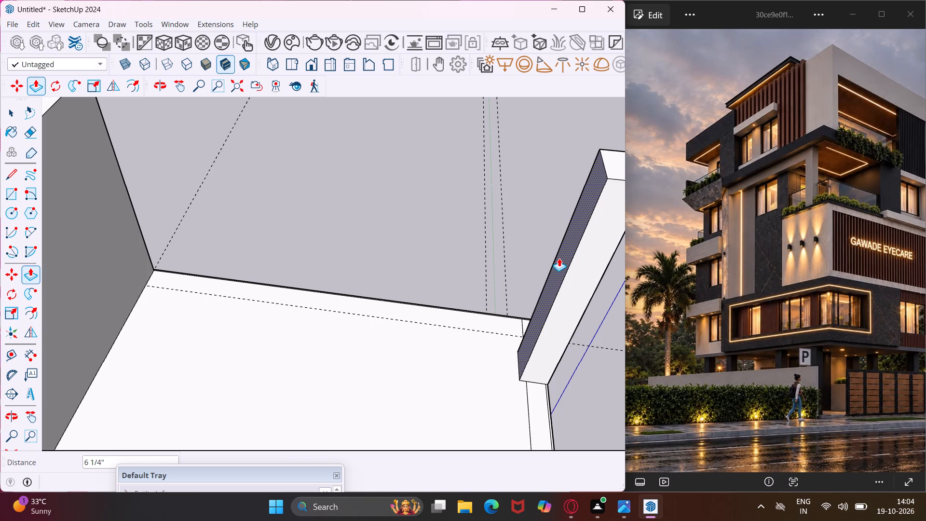
click(559, 258)
key(Escape)
key(space)
Draw a horizontal line about 1' 1 3/16" long across the corner column's rear face, just below its top.
middle_drag(571, 275, 455, 257)
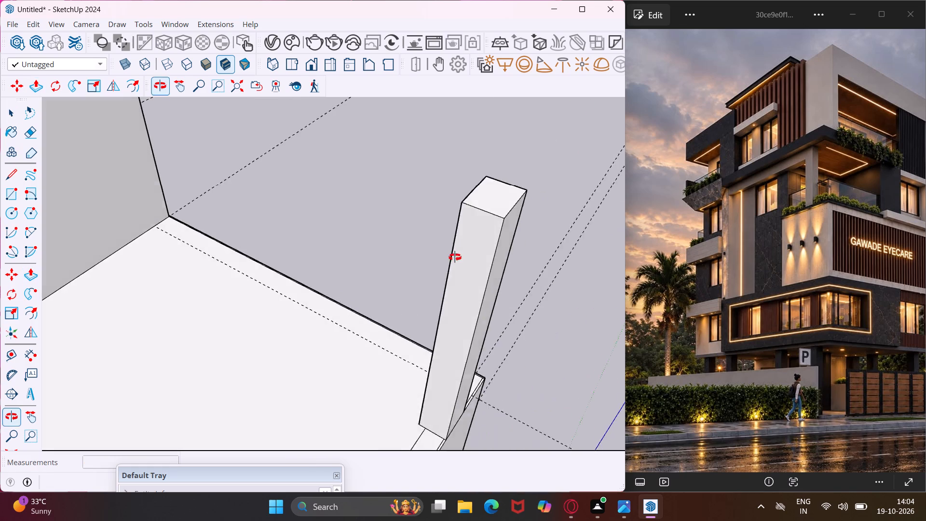
middle_drag(455, 257, 439, 245)
scroll(439, 245, up, 1)
scroll(439, 244, down, 11)
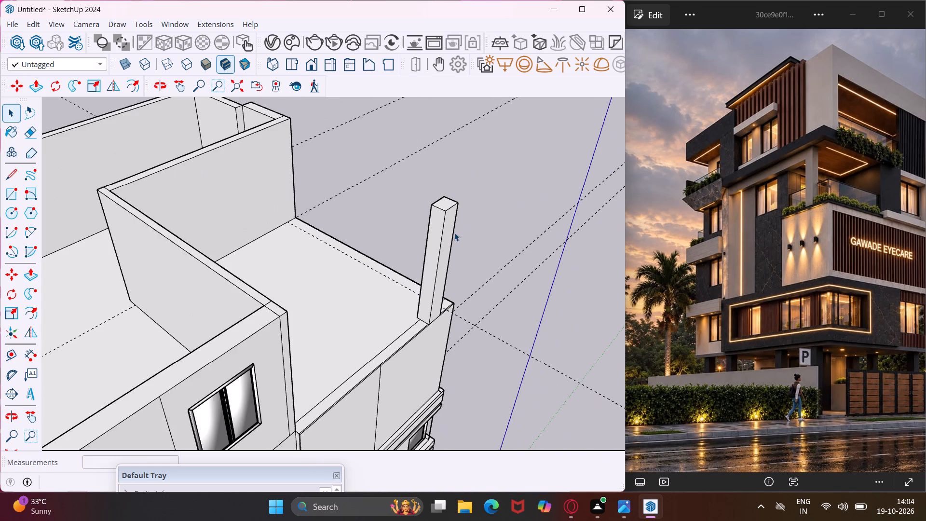
click(14, 178)
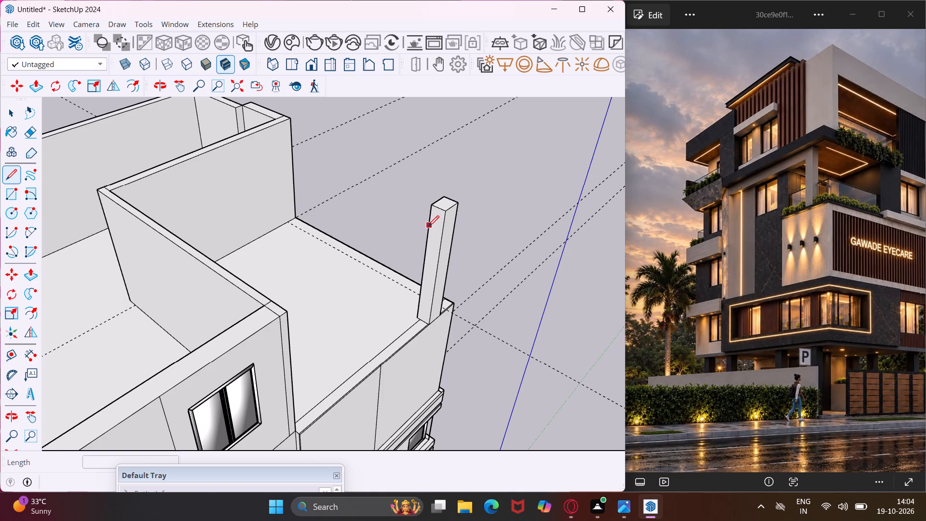
scroll(428, 226, up, 2)
click(429, 220)
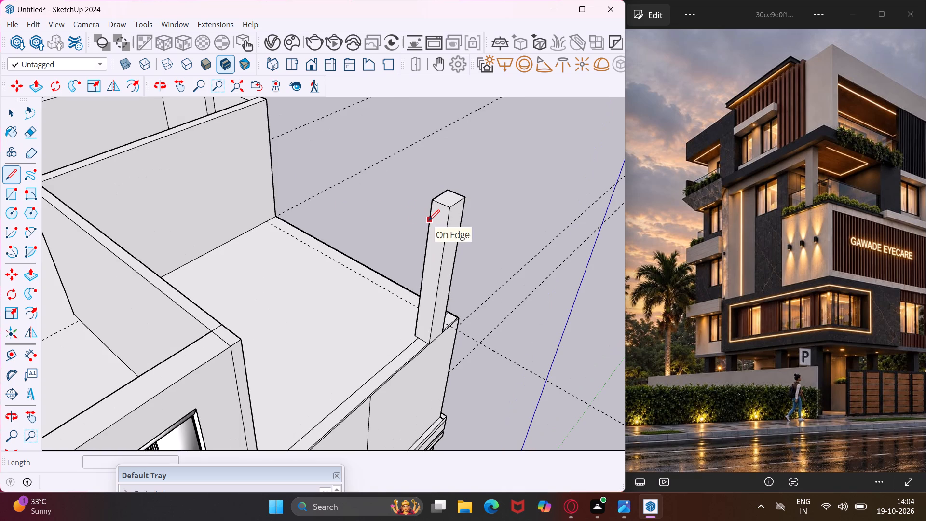
click(446, 228)
key(Escape)
key(space)
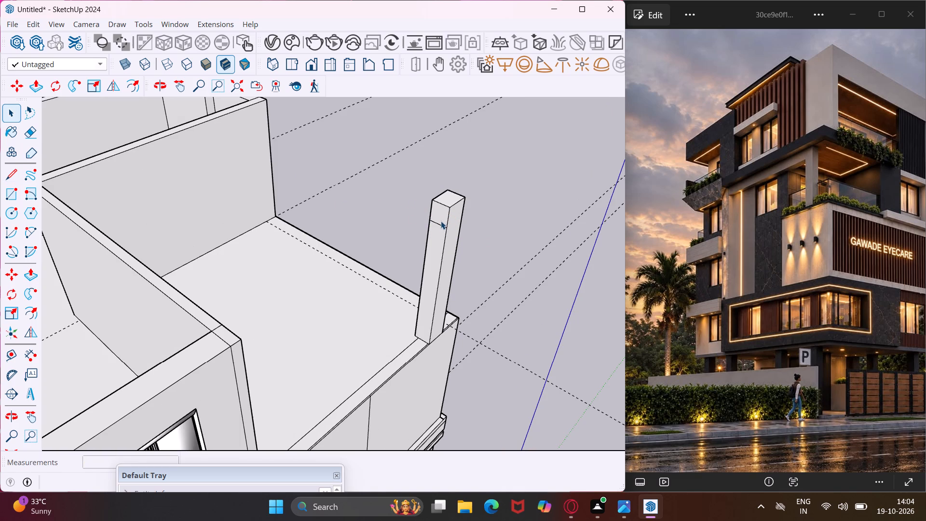
Push/pull the column's marked top section about 26' 3 3/4" along the side facade to form a beam reaching the projecting wall strip.
click(441, 221)
key(p)
click(438, 220)
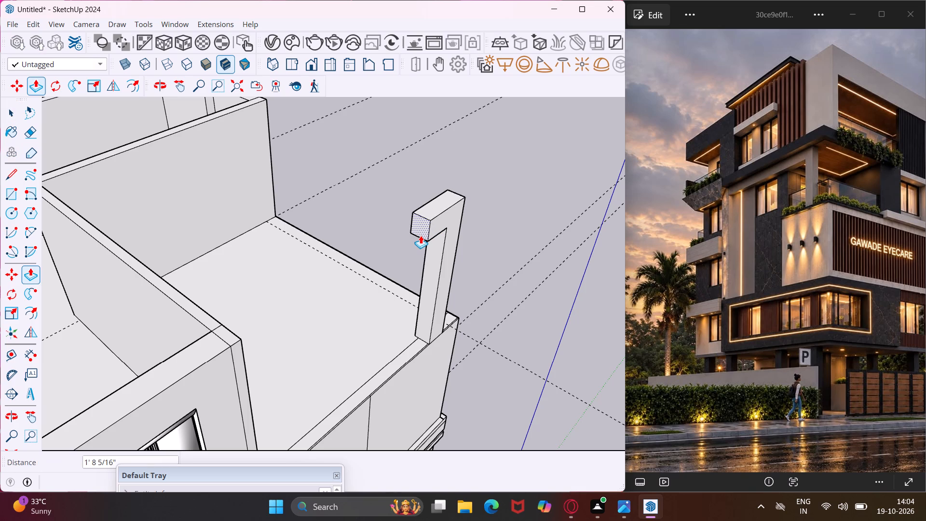
scroll(421, 235, down, 10)
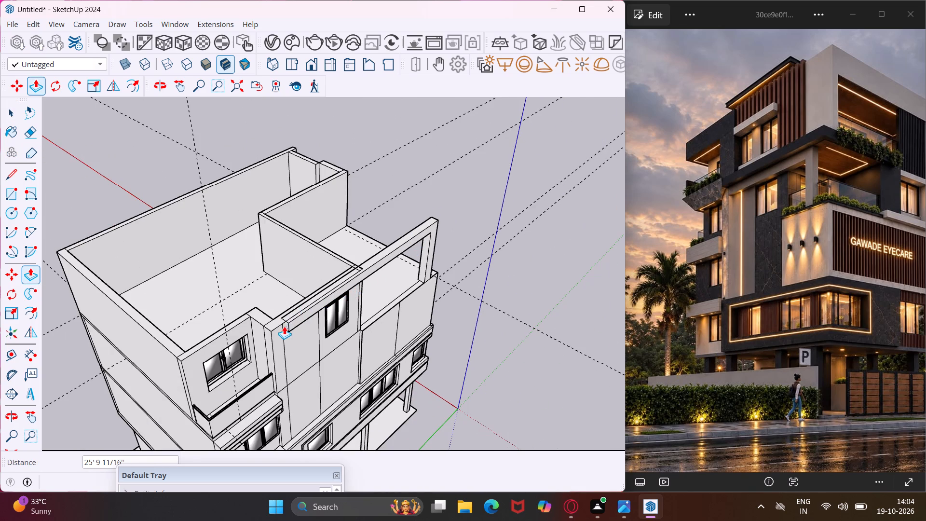
click(286, 339)
key(Escape)
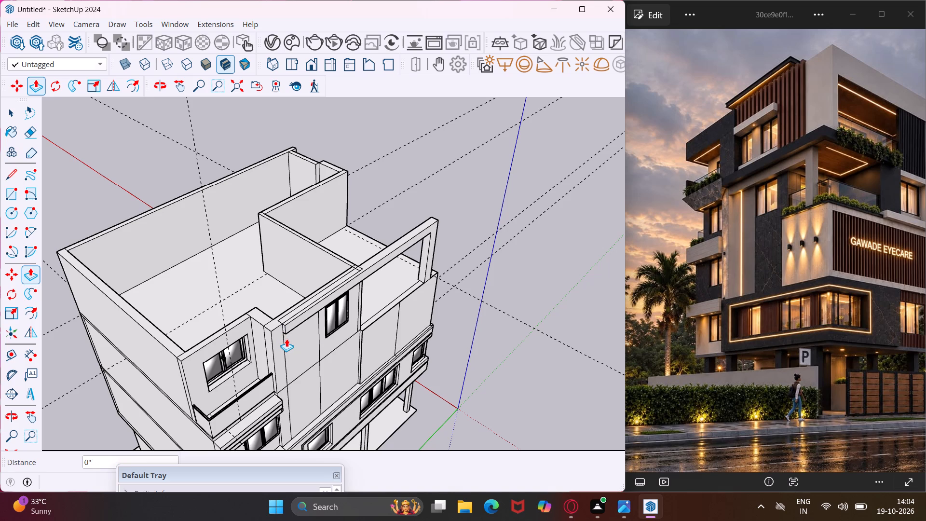
key(space)
Erase the horizontal edge between the upper and lower narrow wall panels beside the projecting strip on the side facade.
middle_drag(280, 336, 202, 223)
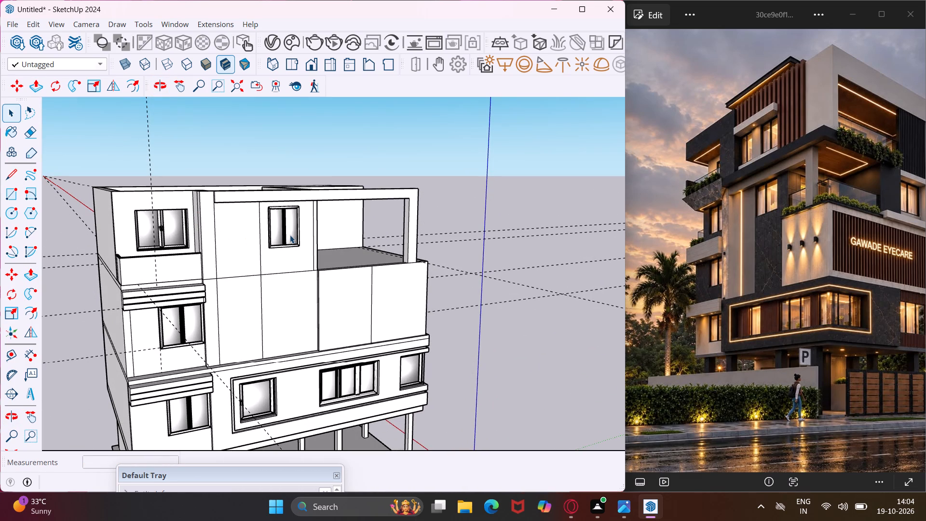
scroll(327, 265, down, 5)
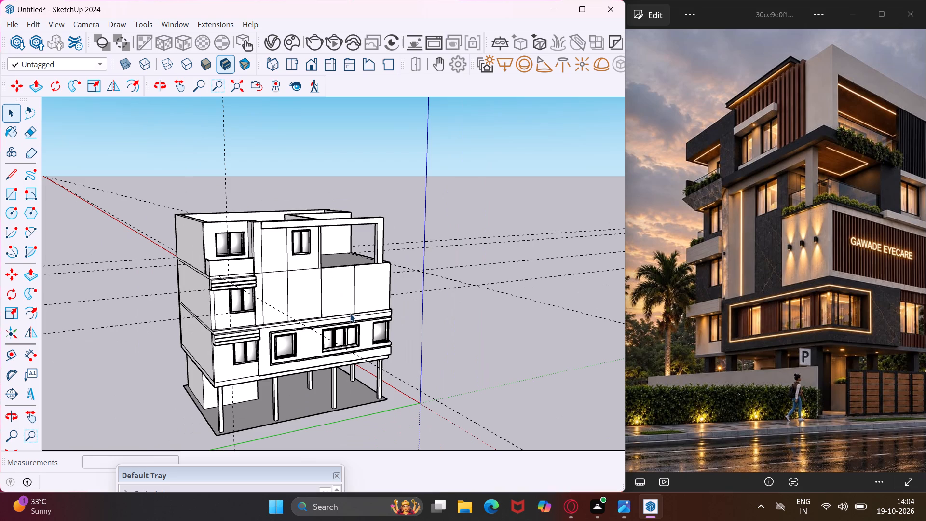
middle_drag(347, 257, 250, 285)
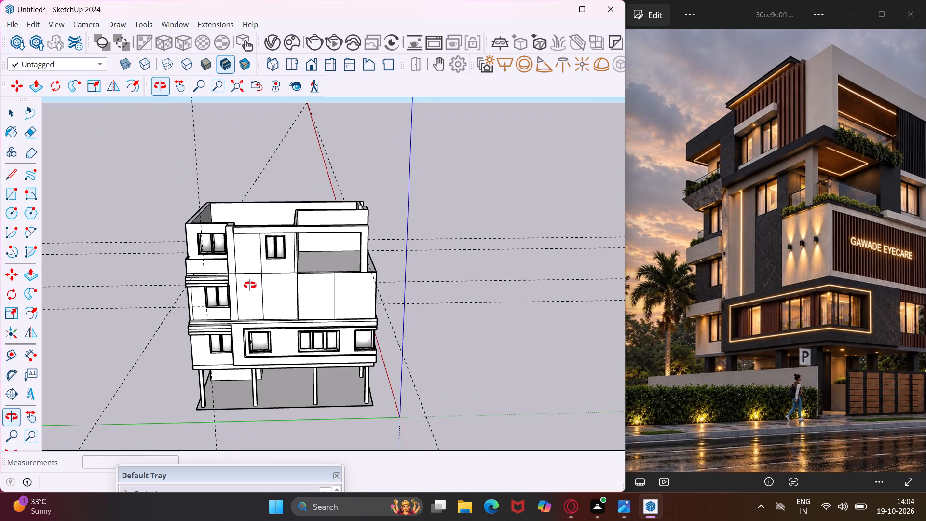
middle_drag(250, 285, 249, 286)
scroll(254, 286, up, 8)
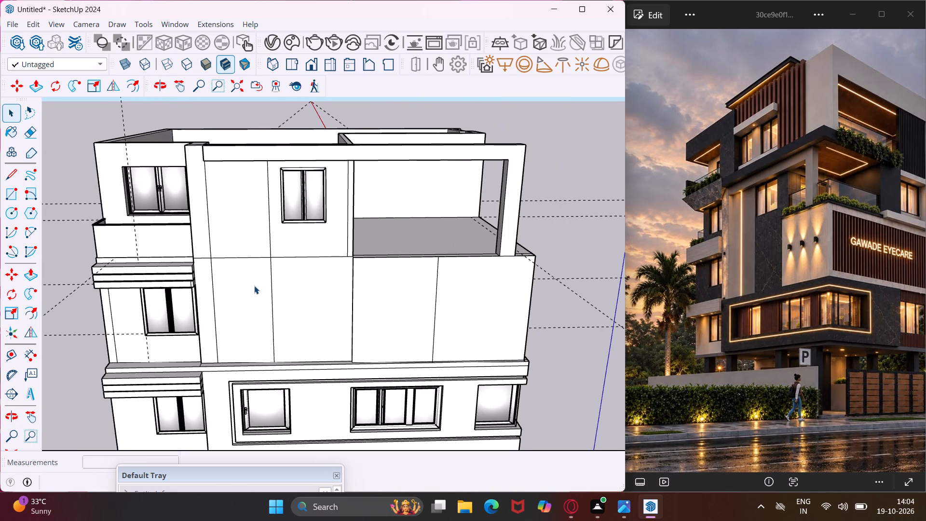
click(254, 286)
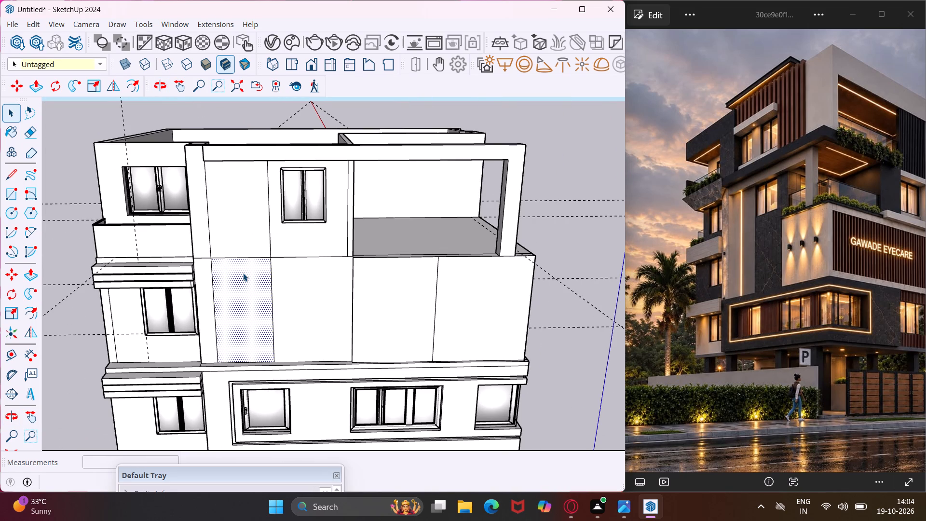
key(e)
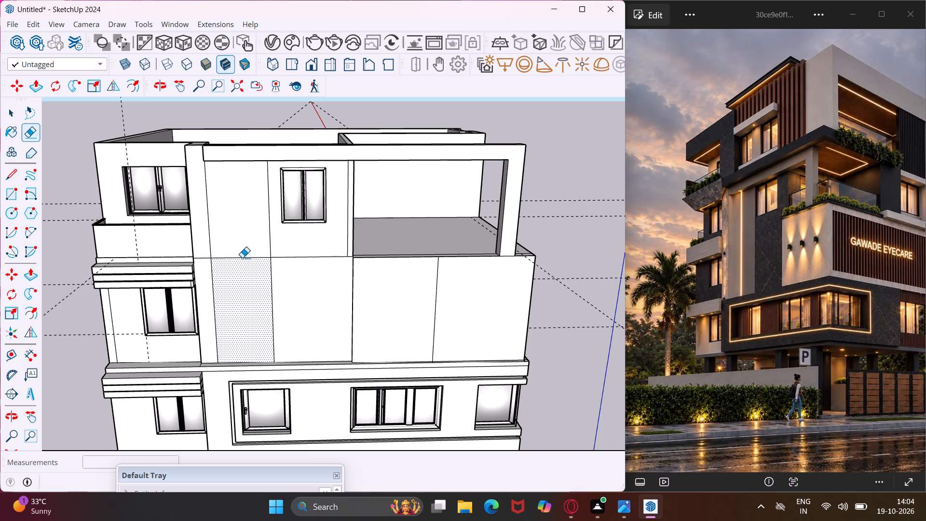
click(242, 258)
key(Escape)
key(space)
click(242, 258)
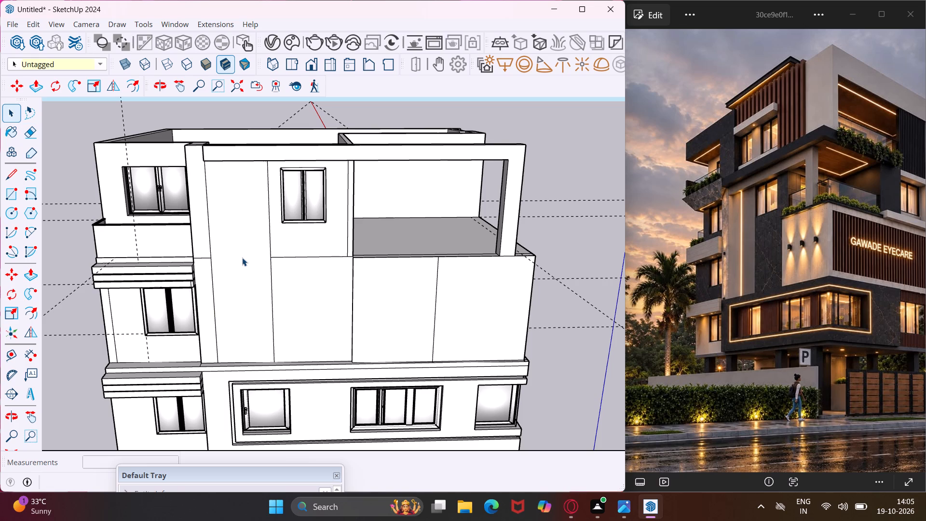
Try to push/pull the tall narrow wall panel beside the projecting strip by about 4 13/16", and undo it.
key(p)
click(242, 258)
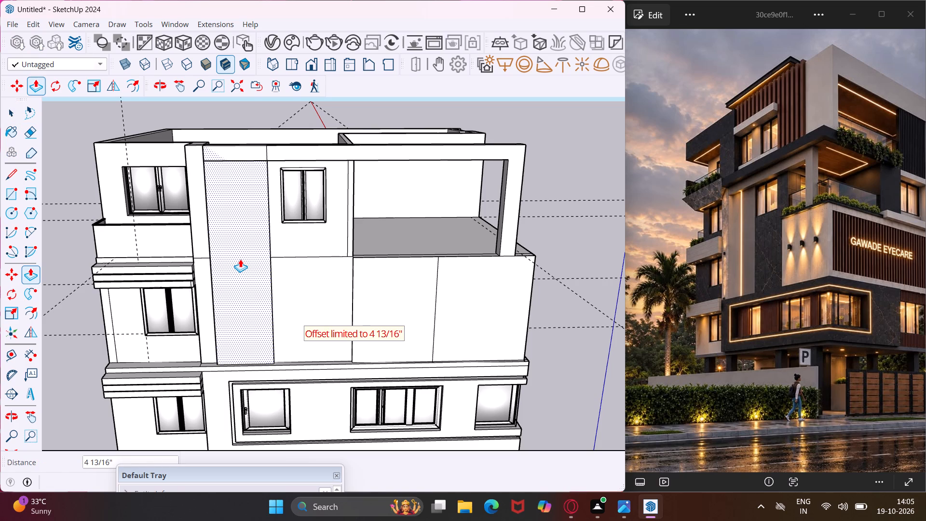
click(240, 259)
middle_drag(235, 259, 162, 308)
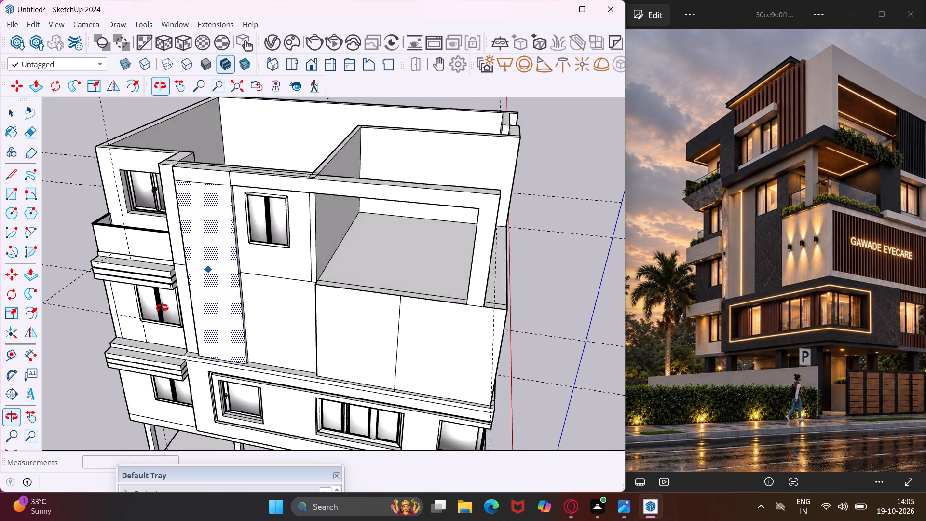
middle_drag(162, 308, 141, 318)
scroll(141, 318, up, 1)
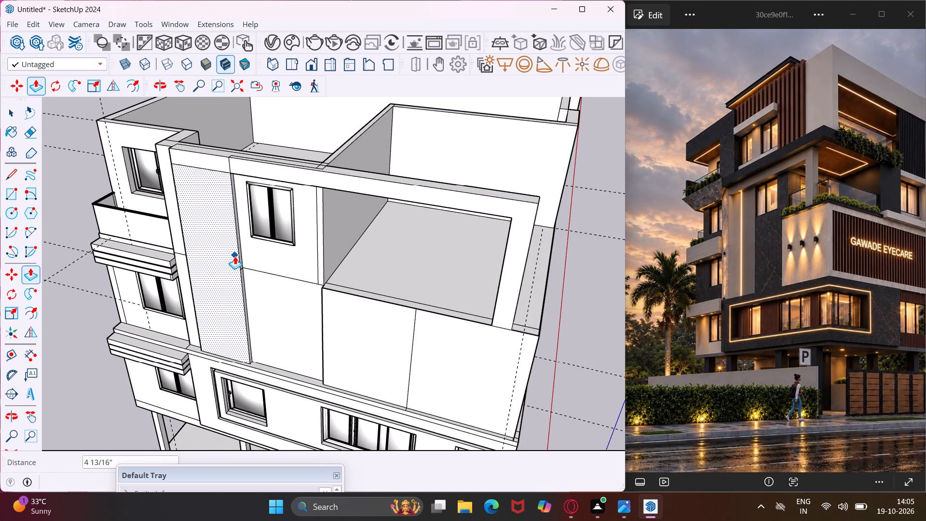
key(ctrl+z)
Push/pull the tall narrow wall panel beside the projecting strip outward by about 1 7/16".
scroll(234, 256, up, 9)
click(232, 255)
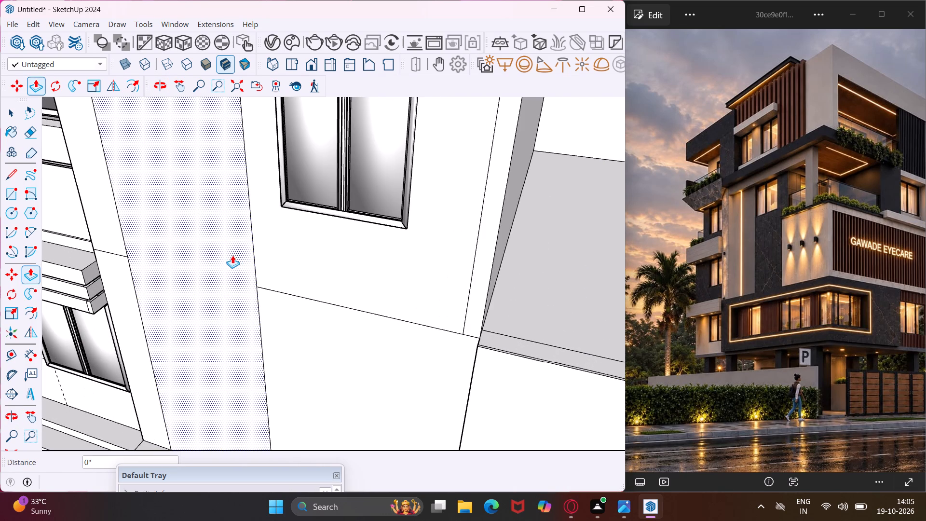
click(230, 255)
key(Escape)
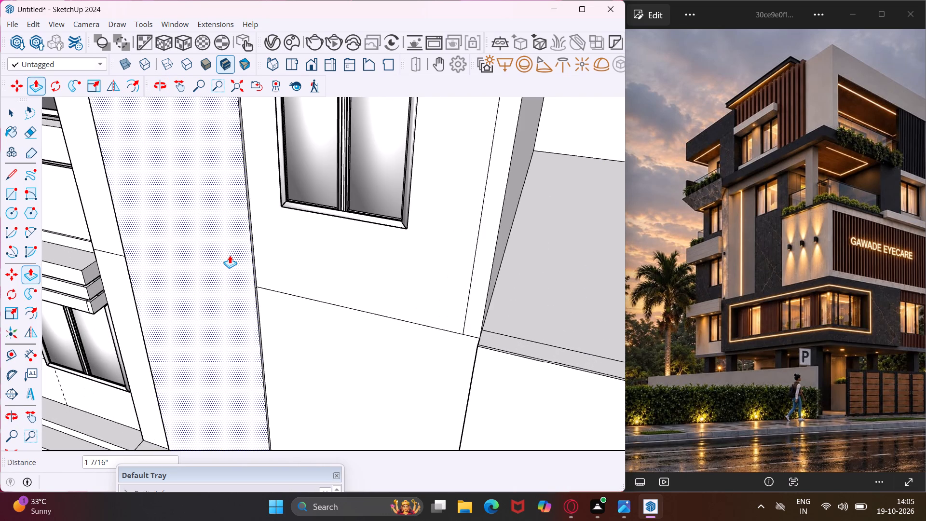
key(space)
Examine the side facade from several angles, checking the tall narrow wall panel, the projecting strip and the terrace beam.
middle_drag(266, 252, 365, 231)
scroll(352, 216, down, 4)
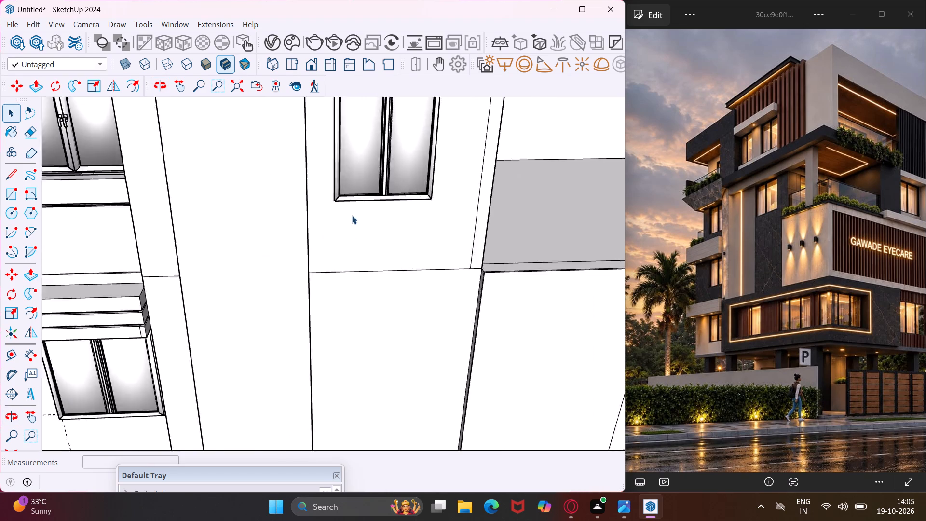
scroll(352, 216, down, 7)
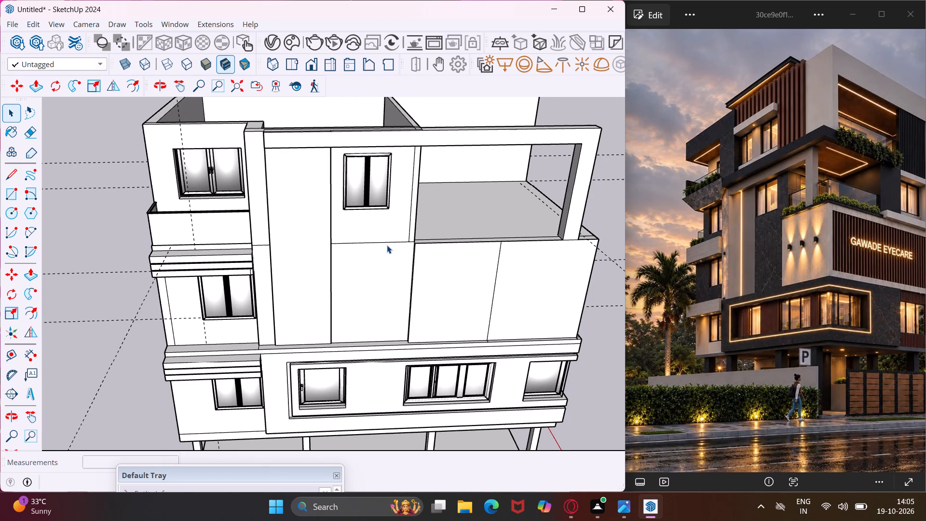
middle_drag(391, 245, 405, 141)
scroll(326, 150, down, 4)
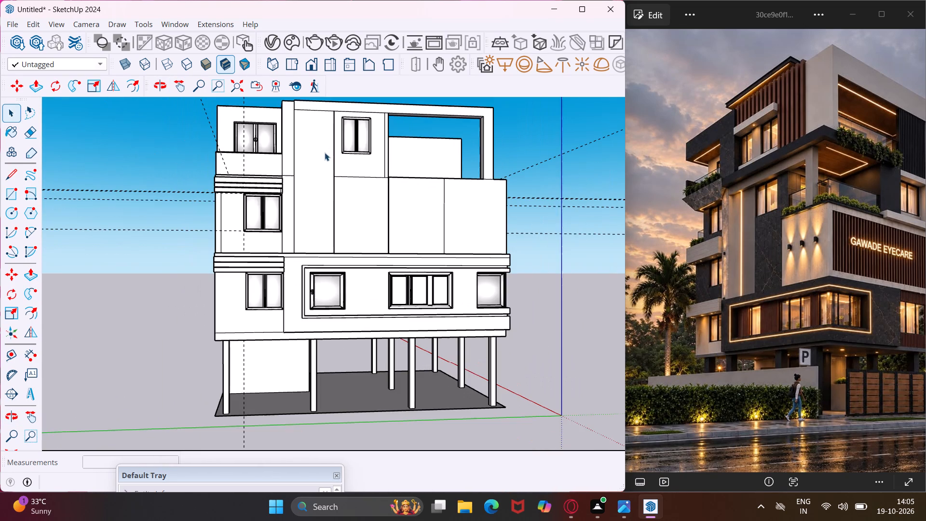
scroll(318, 99, up, 14)
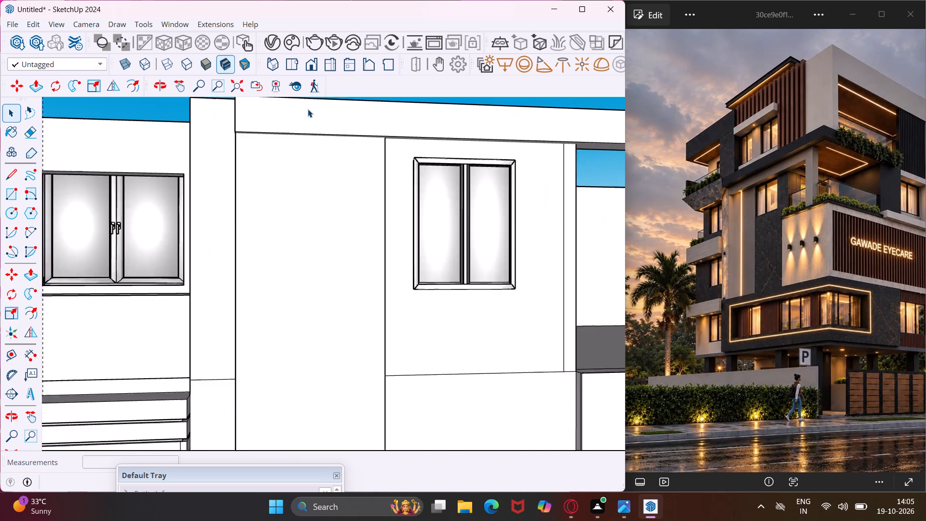
middle_drag(381, 252, 198, 300)
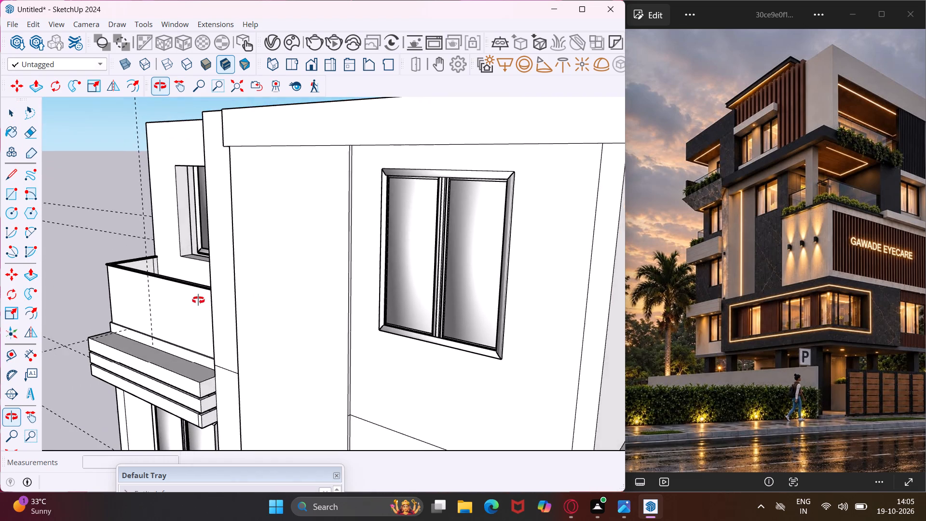
middle_drag(198, 300, 143, 234)
scroll(142, 233, down, 4)
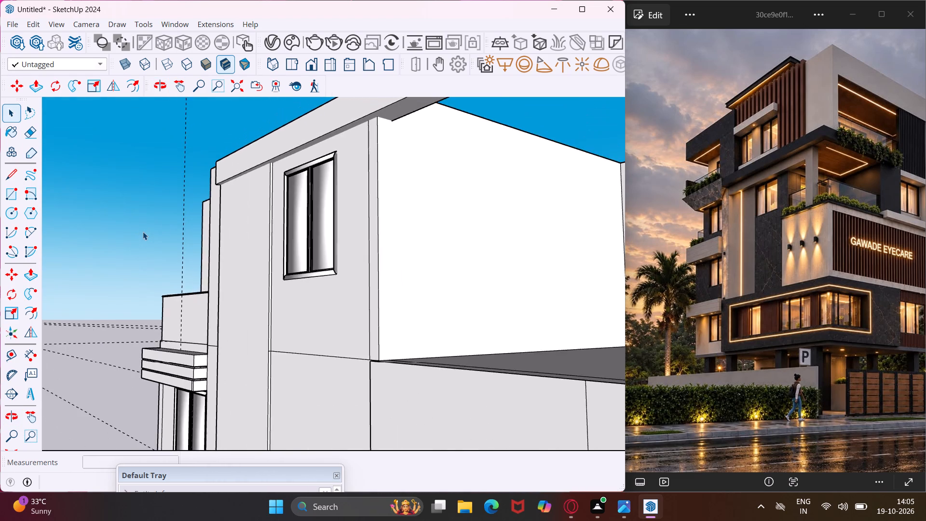
scroll(143, 232, down, 9)
Push/pull the terrace corner column's side-facade face outward by about 7/8".
middle_drag(317, 270, 321, 313)
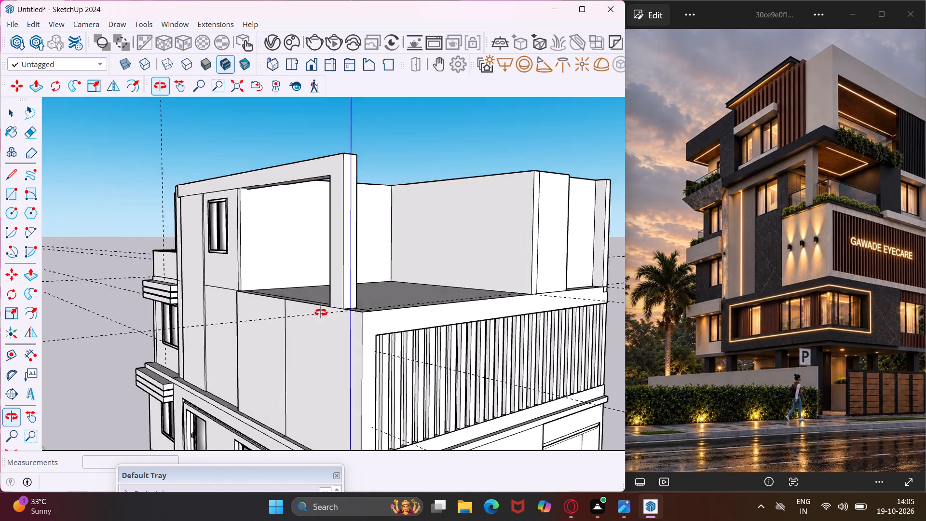
middle_drag(321, 313, 340, 352)
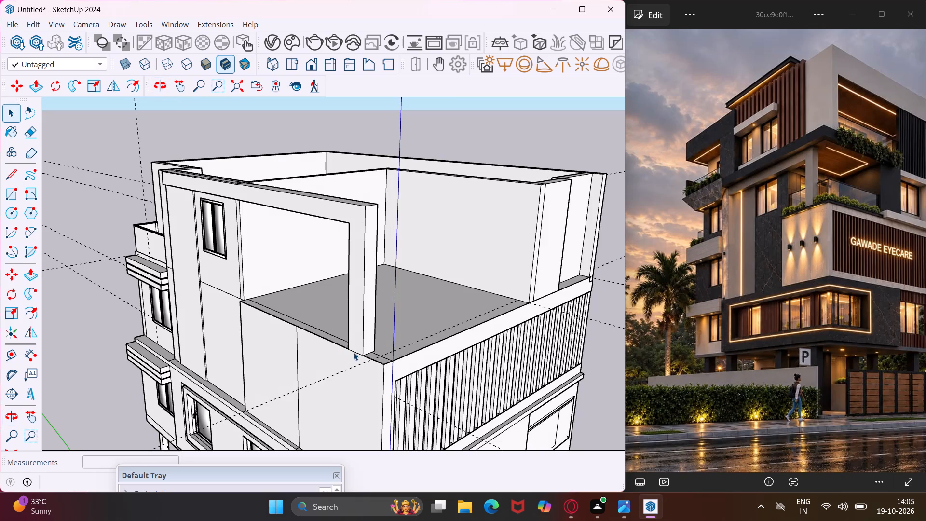
scroll(366, 350, up, 8)
click(351, 339)
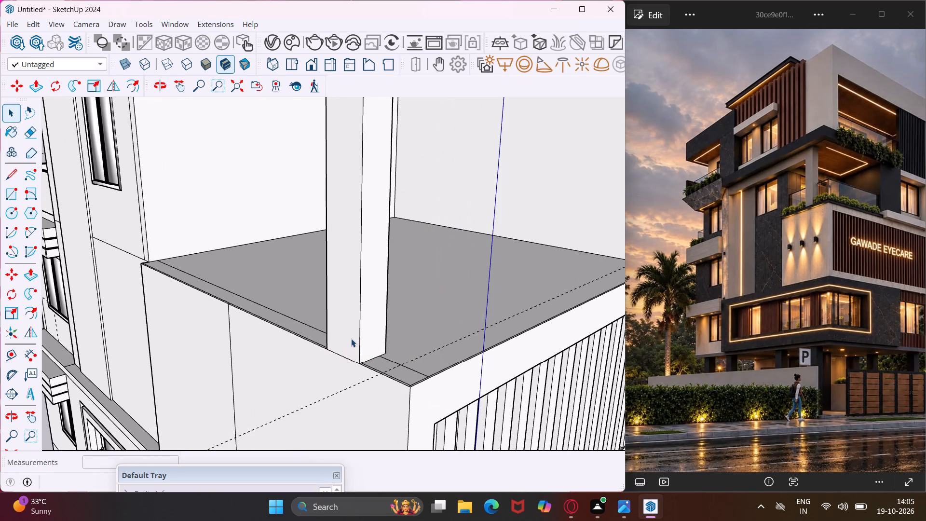
key(p)
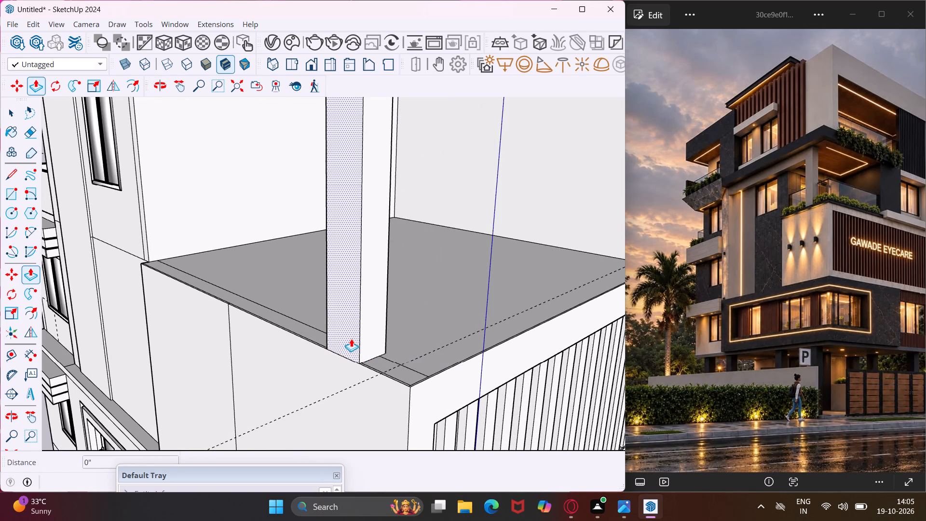
click(351, 339)
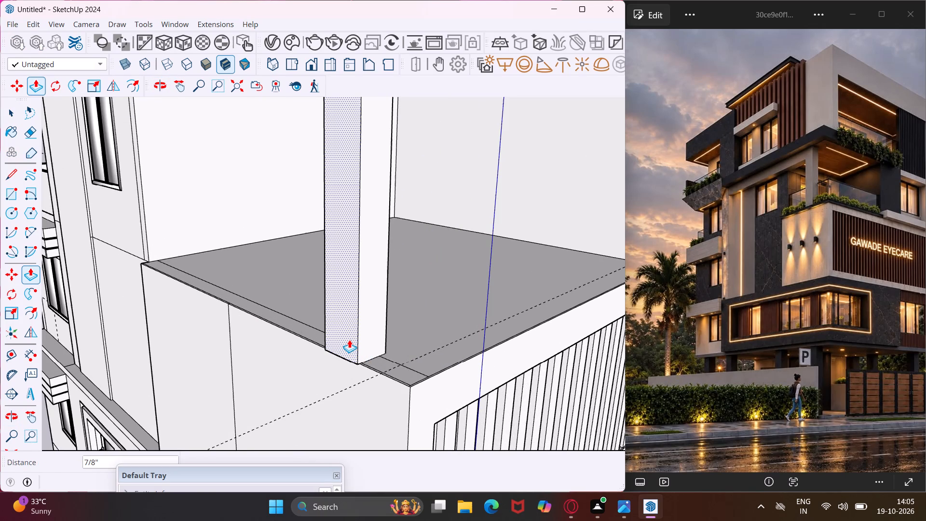
click(349, 340)
key(Escape)
key(space)
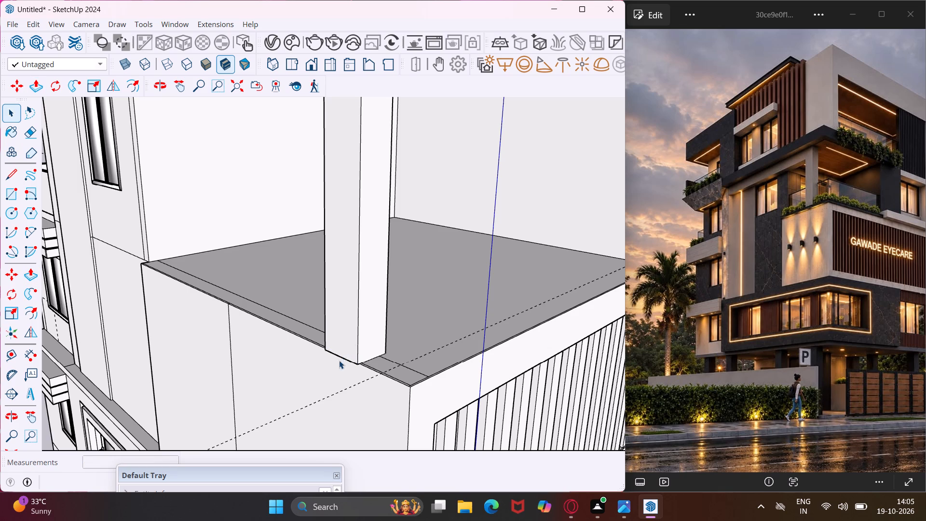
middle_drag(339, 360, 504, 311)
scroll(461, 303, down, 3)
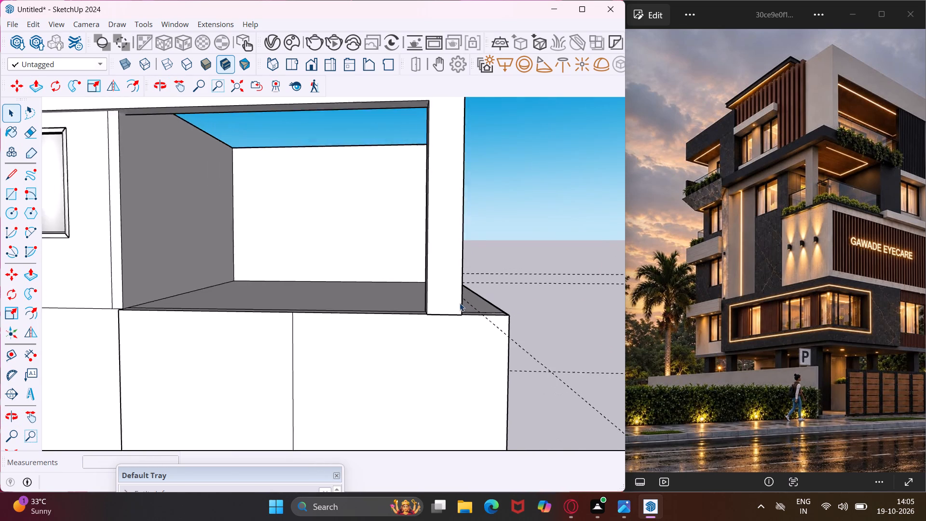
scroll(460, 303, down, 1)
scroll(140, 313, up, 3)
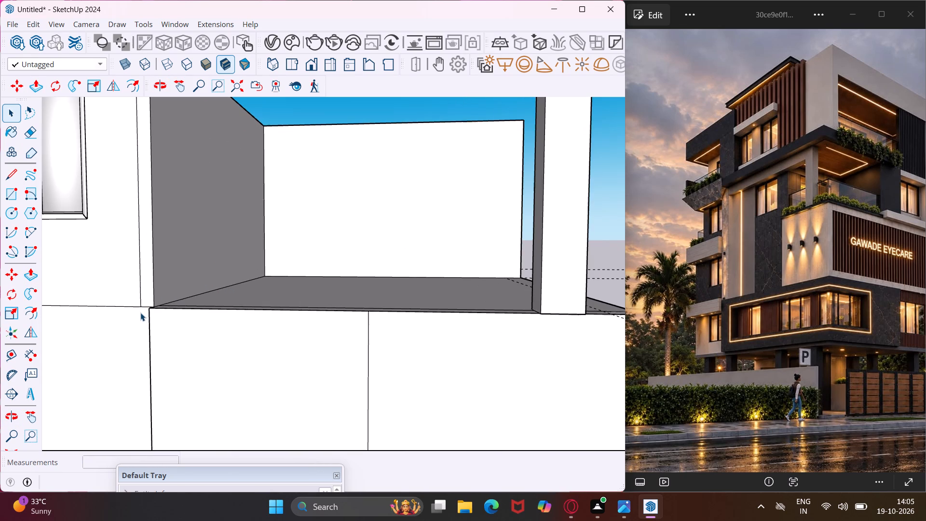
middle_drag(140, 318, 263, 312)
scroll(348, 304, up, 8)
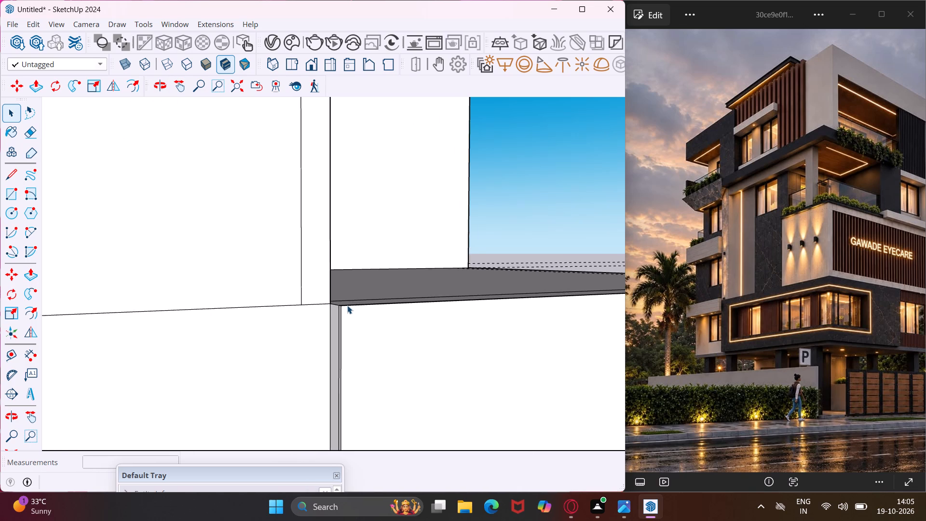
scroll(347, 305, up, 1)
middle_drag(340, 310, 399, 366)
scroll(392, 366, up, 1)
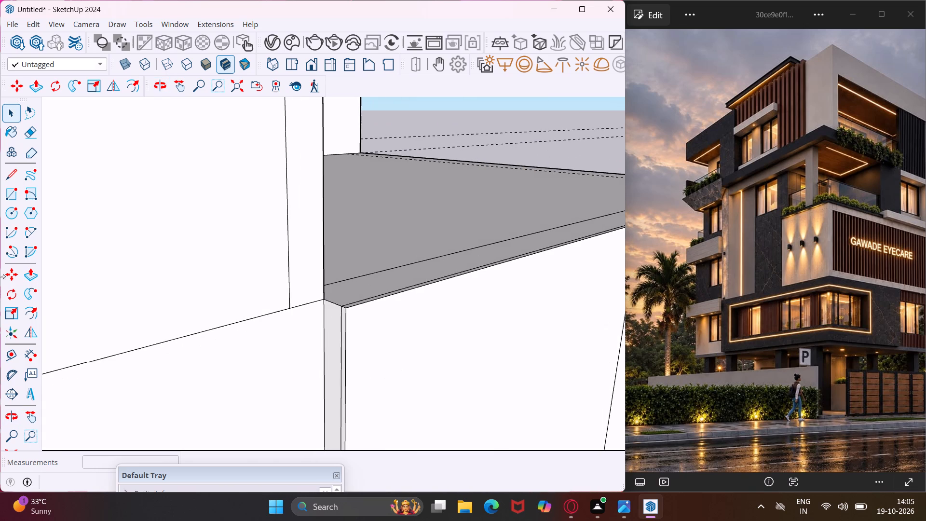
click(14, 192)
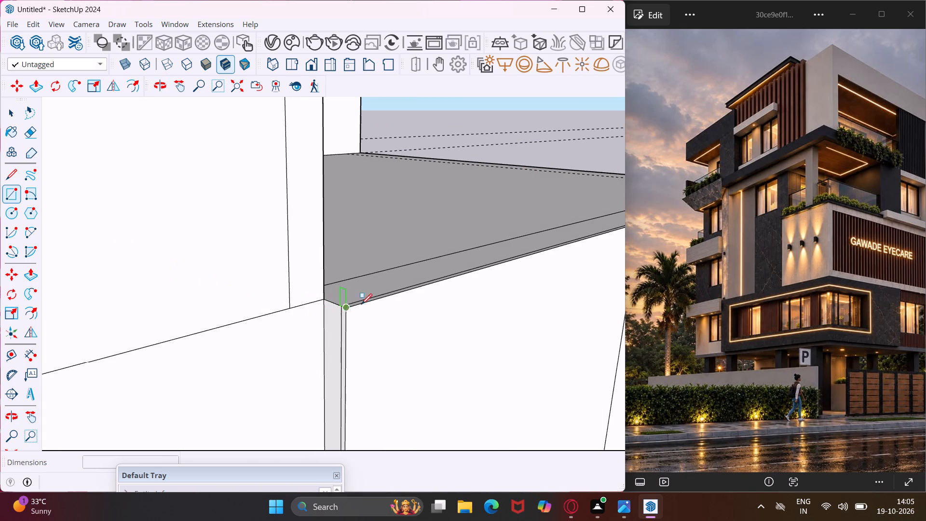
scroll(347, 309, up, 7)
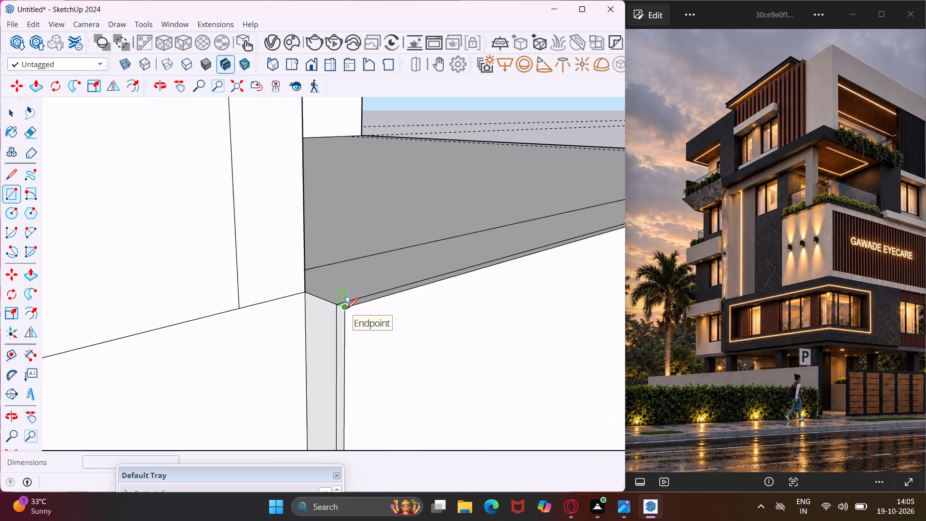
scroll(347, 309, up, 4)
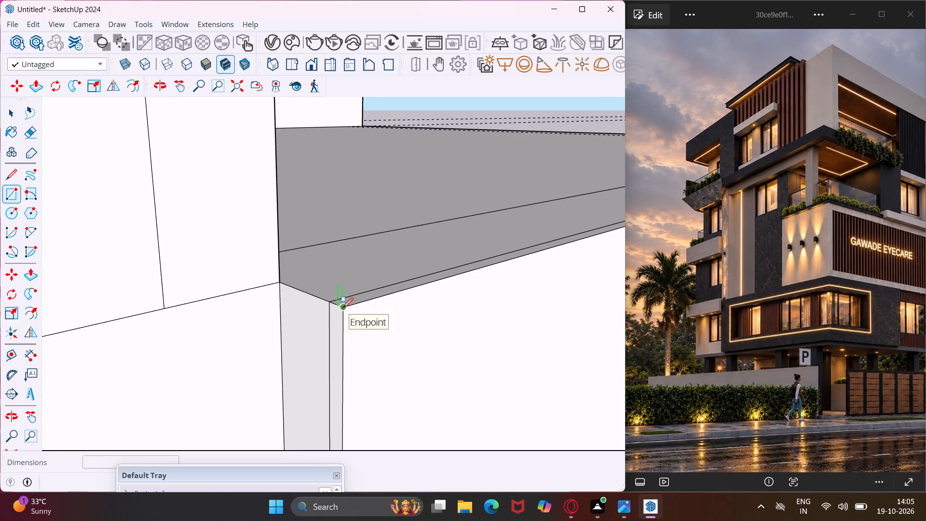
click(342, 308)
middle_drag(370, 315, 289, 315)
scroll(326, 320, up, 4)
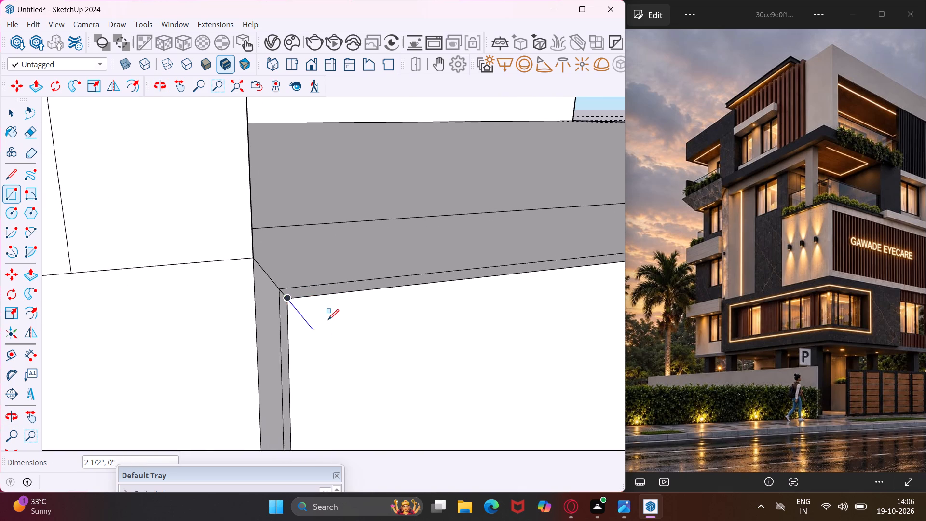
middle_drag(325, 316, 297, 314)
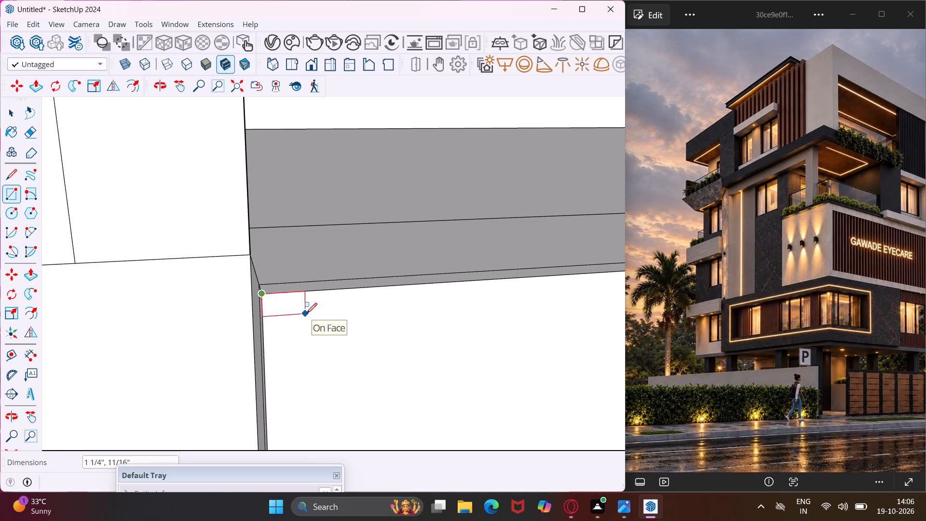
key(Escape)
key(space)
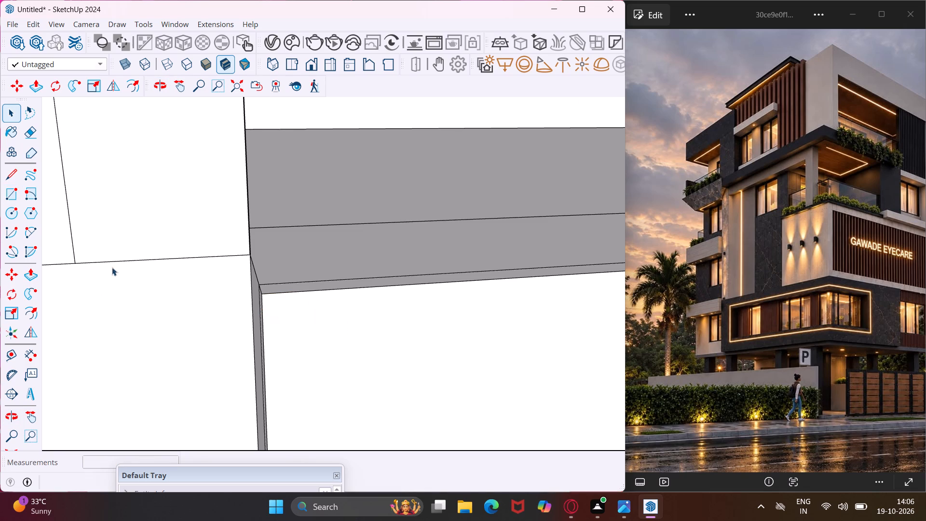
Draw a small closed stepped trim profile, about 3/16" high on its outer side, at the terrace edge's corner beside the side-facade wall.
click(18, 177)
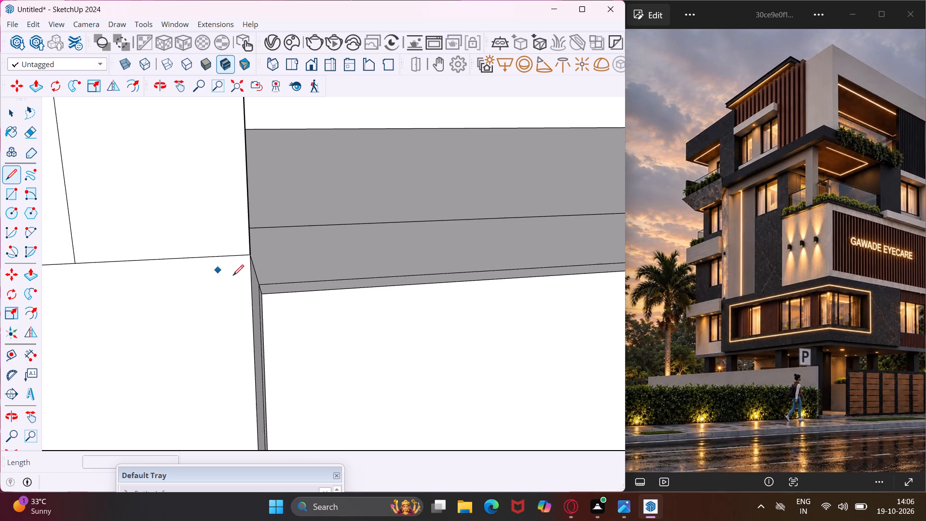
click(263, 292)
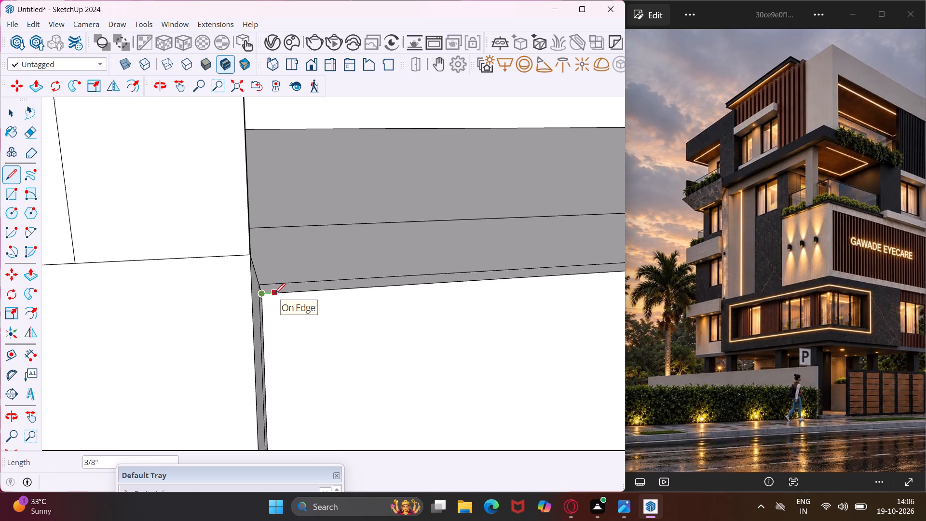
middle_drag(271, 297, 63, 336)
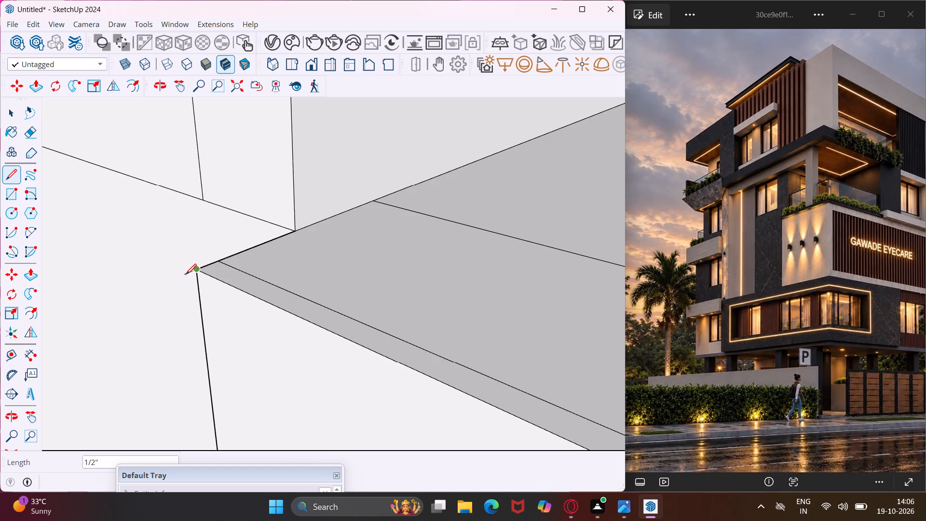
scroll(188, 274, up, 6)
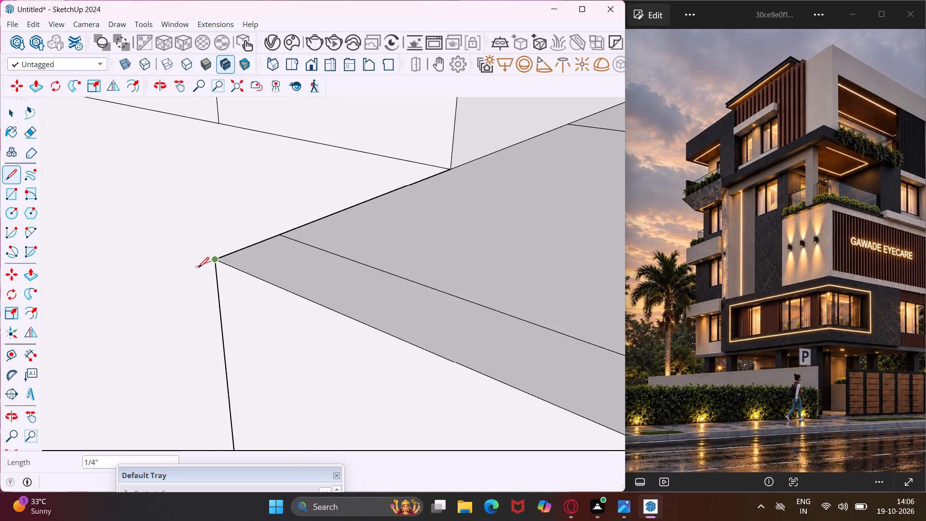
click(199, 267)
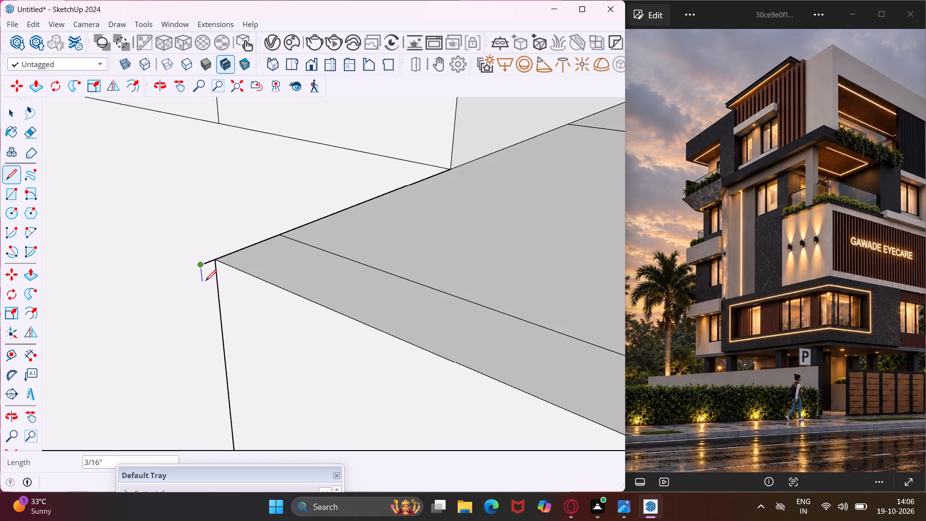
click(205, 281)
scroll(212, 277, up, 3)
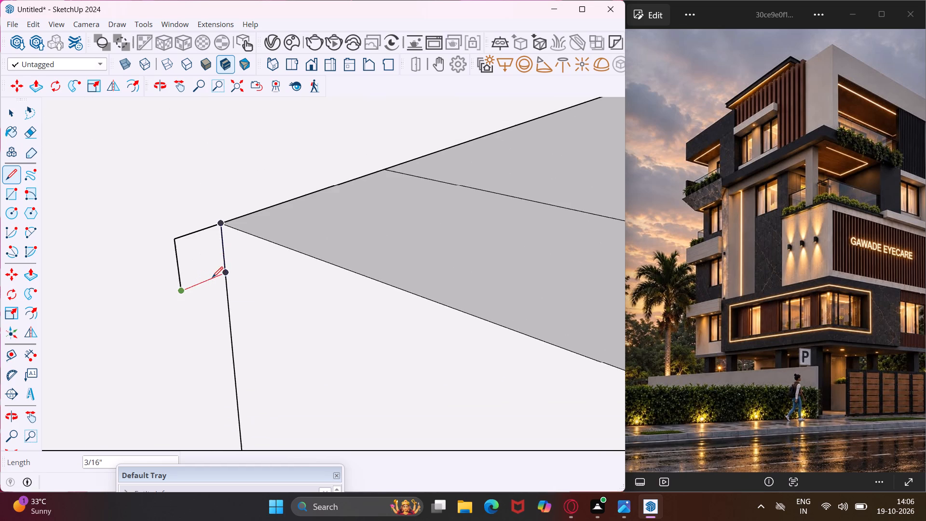
scroll(212, 277, up, 3)
scroll(205, 279, down, 4)
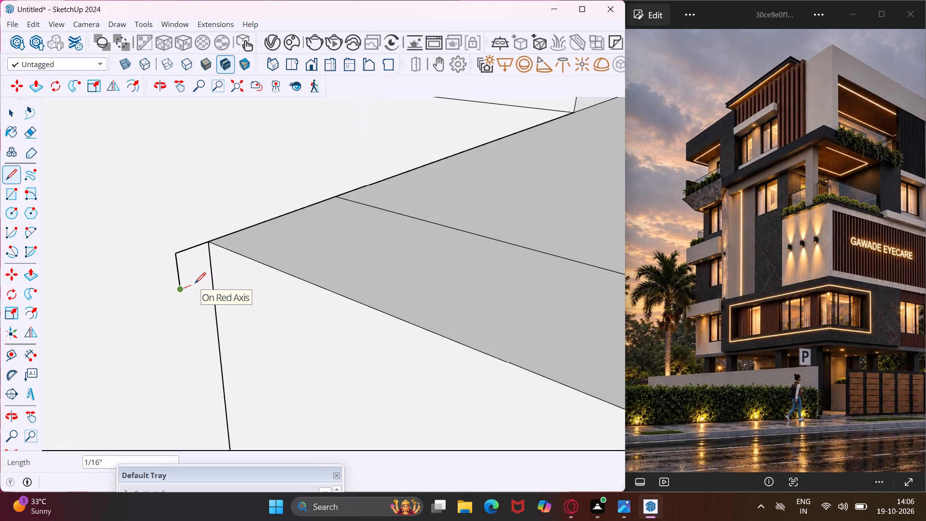
click(197, 283)
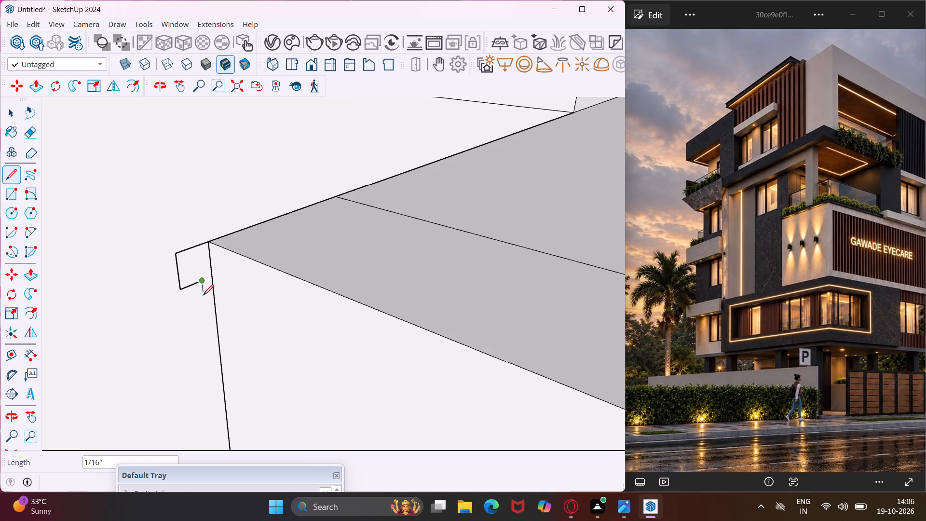
click(204, 296)
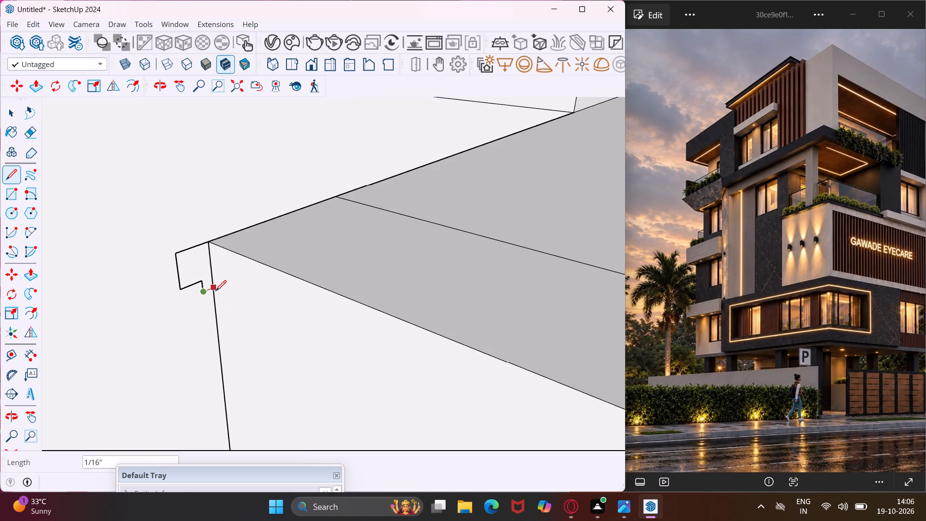
click(216, 291)
key(Escape)
key(space)
Sweep the stepped trim profile with Follow Me along the terrace's outer edges, past the column on the side facade and around the corner above the slatted front.
scroll(202, 277, down, 5)
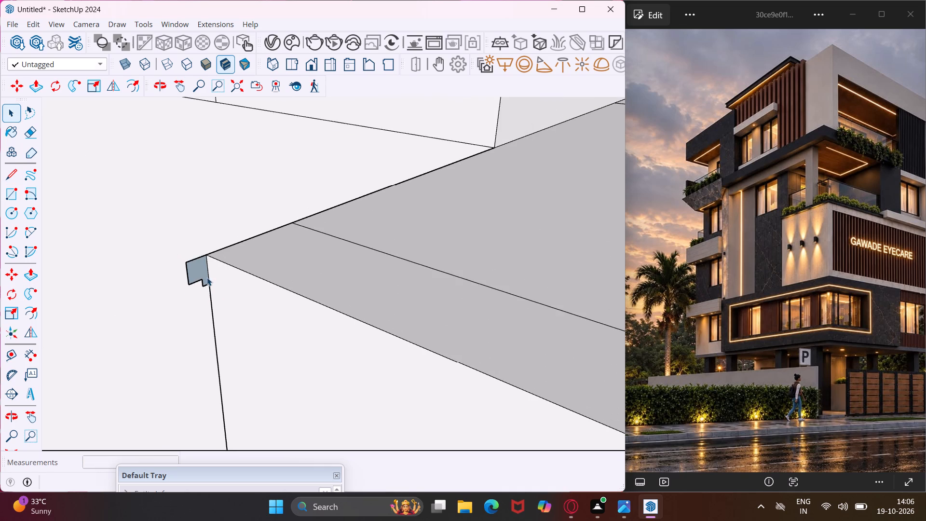
scroll(209, 277, down, 7)
scroll(209, 277, down, 19)
scroll(205, 277, down, 4)
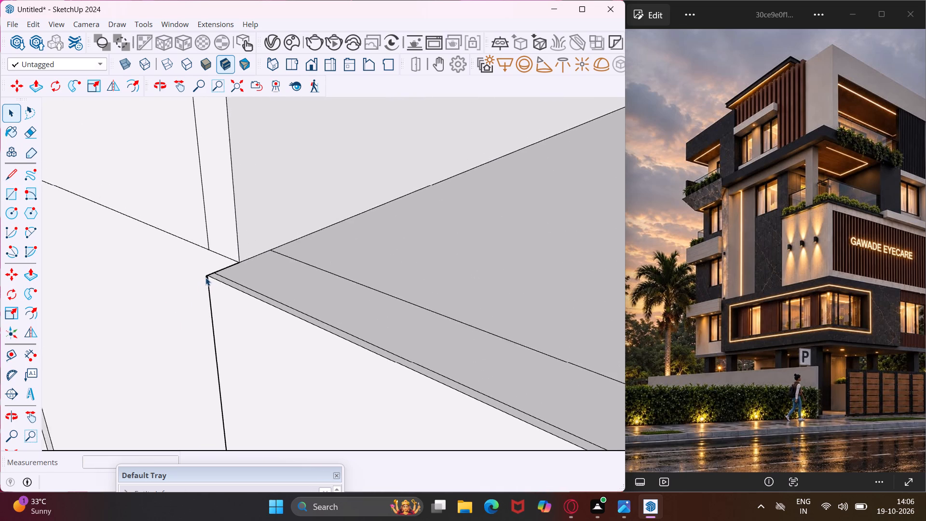
scroll(205, 277, down, 5)
scroll(219, 280, up, 18)
scroll(215, 268, up, 3)
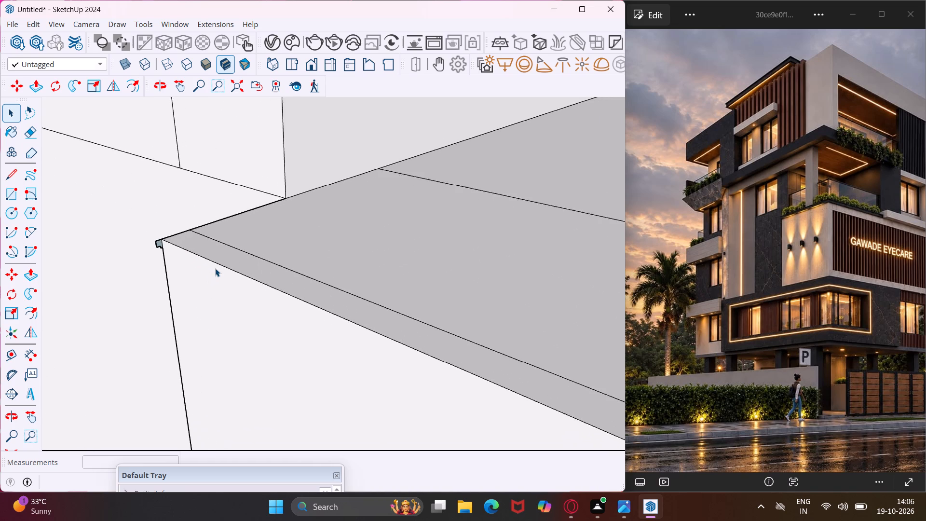
scroll(215, 268, up, 1)
click(215, 260)
scroll(215, 260, down, 20)
scroll(214, 257, down, 19)
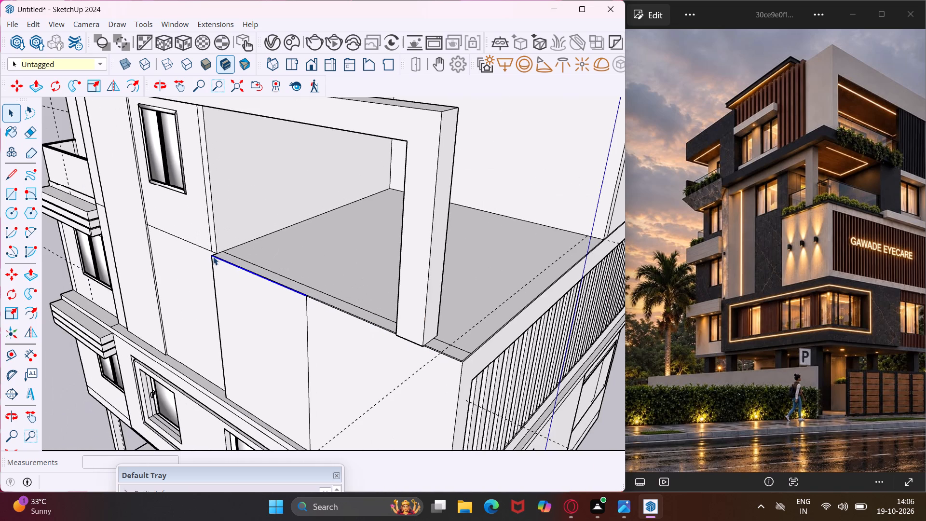
scroll(316, 300, up, 3)
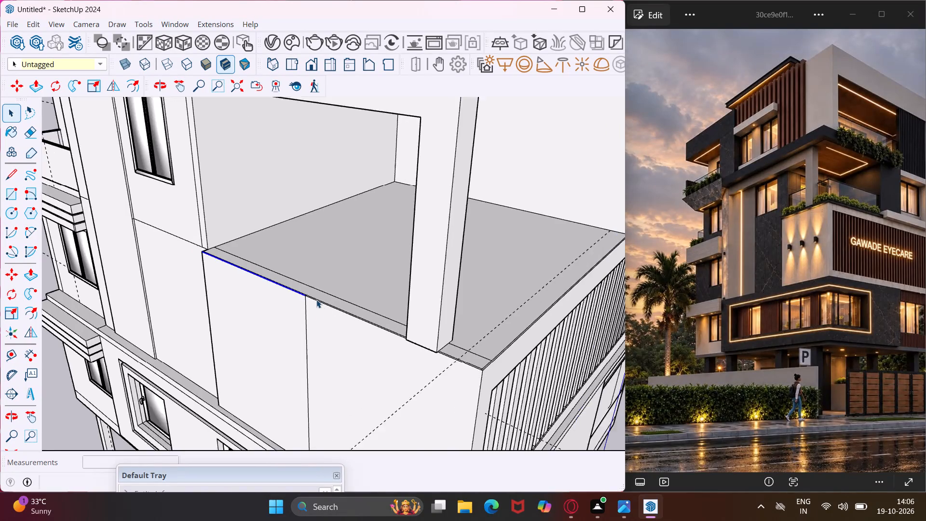
scroll(316, 300, up, 12)
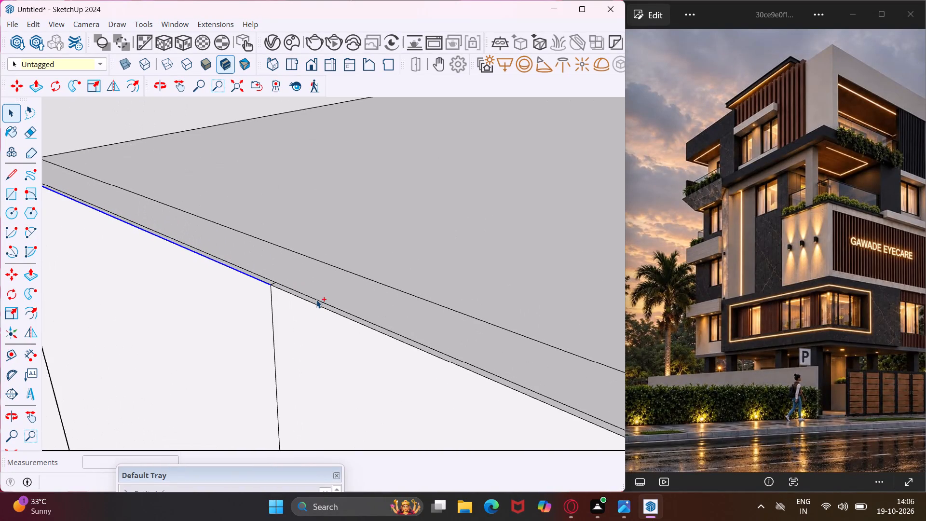
ctrl+click(315, 304)
ctrl+scroll(256, 288, down, 9)
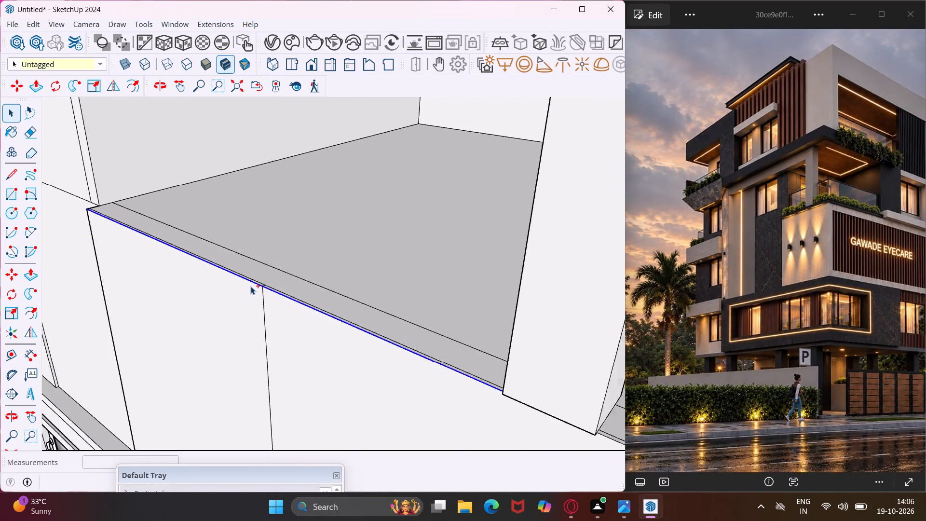
ctrl+scroll(250, 286, down, 5)
ctrl+scroll(396, 346, up, 14)
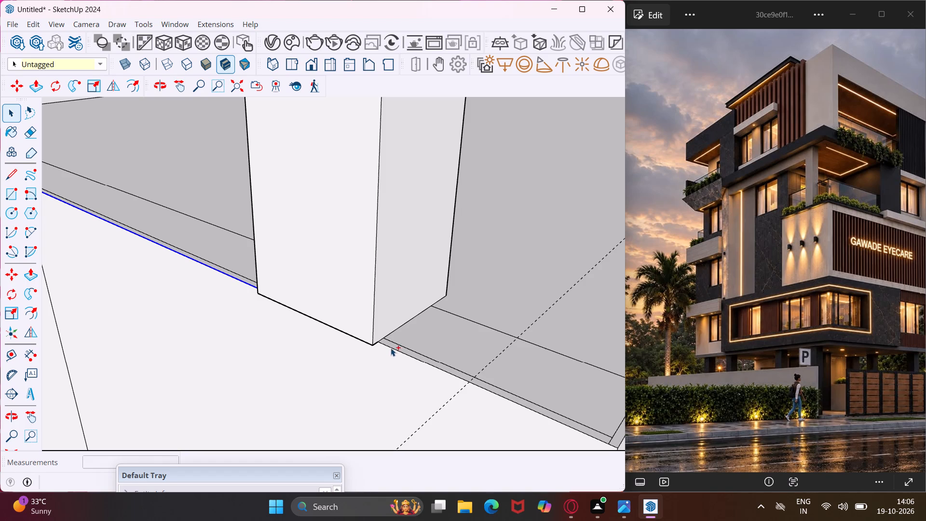
ctrl+click(389, 346)
ctrl+middle_drag(389, 346, 501, 222)
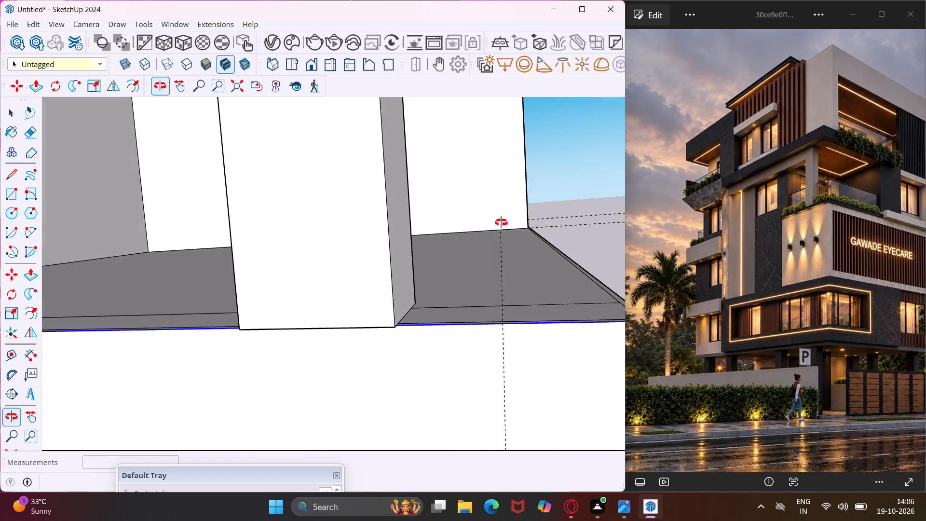
ctrl+middle_drag(501, 222, 506, 96)
ctrl+scroll(346, 332, up, 3)
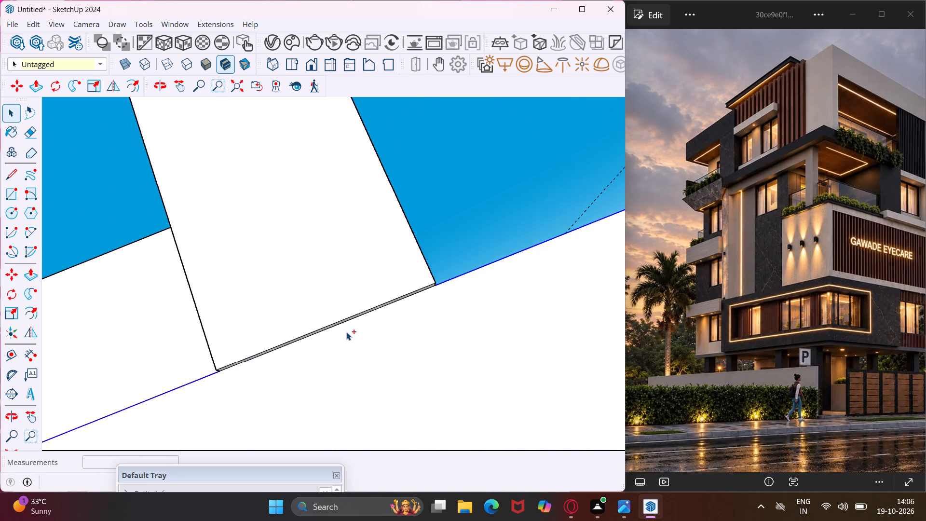
ctrl+scroll(346, 332, up, 5)
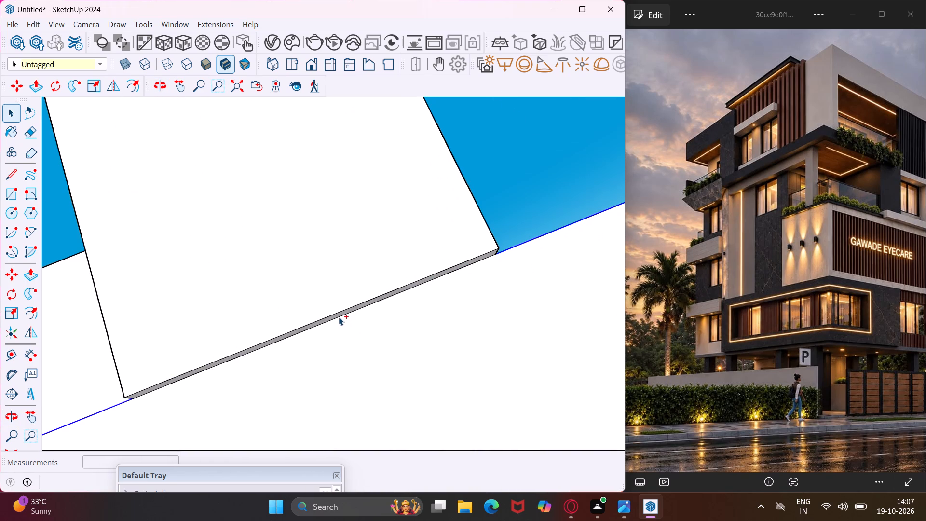
ctrl+click(339, 317)
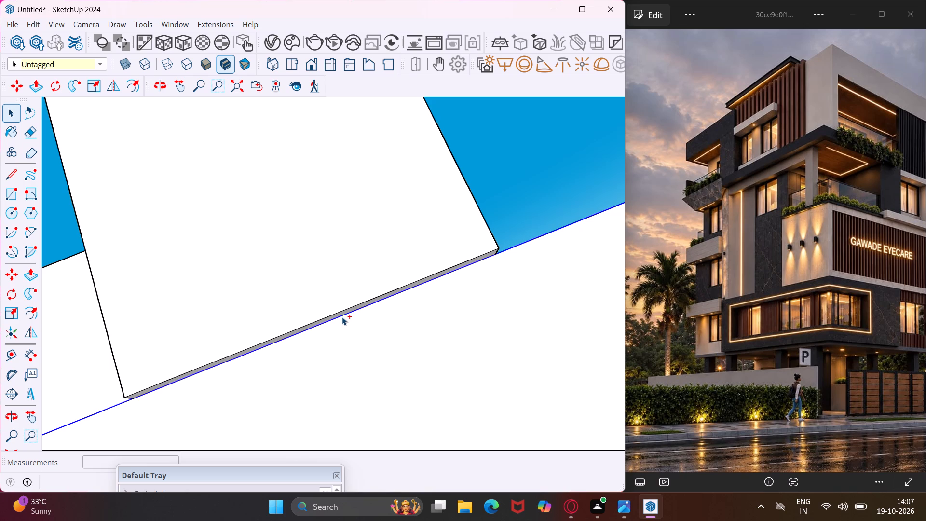
ctrl+middle_drag(459, 267, 287, 362)
ctrl+scroll(286, 362, down, 6)
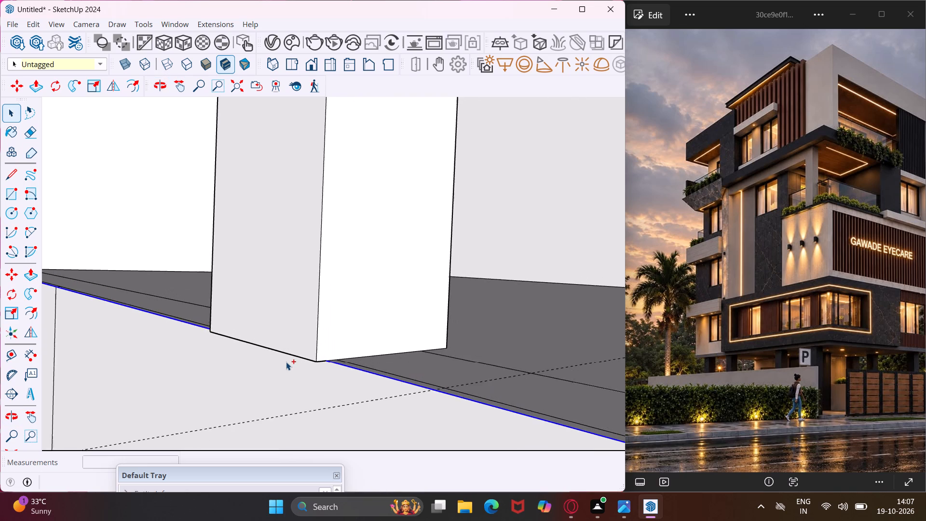
ctrl+scroll(286, 362, down, 7)
ctrl+scroll(437, 393, up, 4)
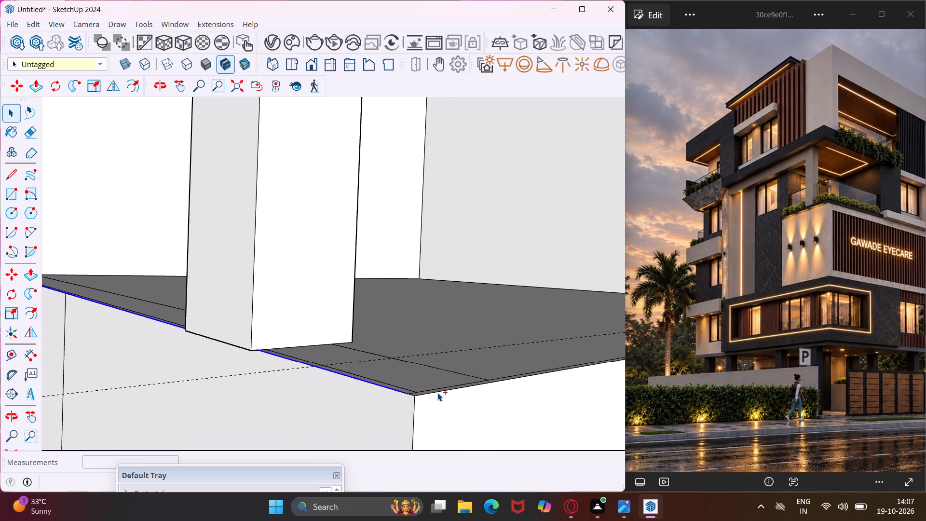
ctrl+scroll(437, 393, up, 4)
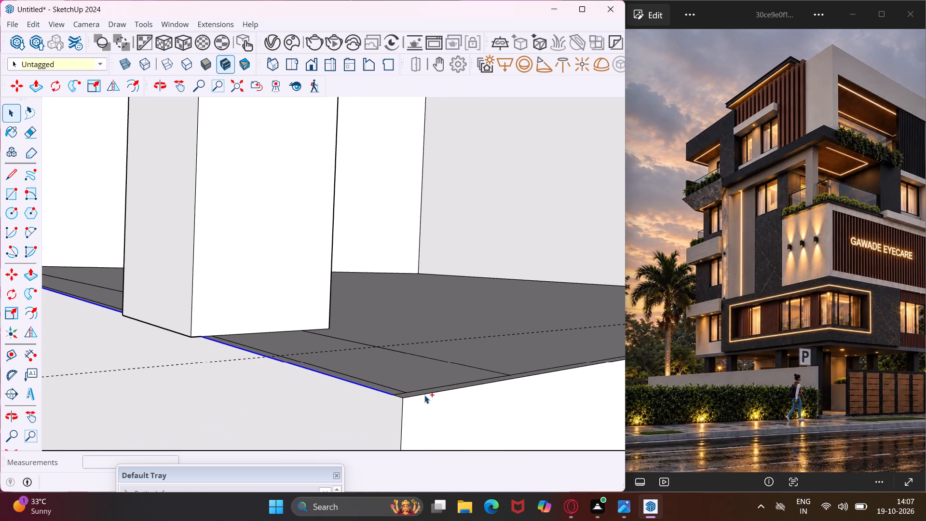
ctrl+click(424, 395)
ctrl+scroll(398, 394, up, 8)
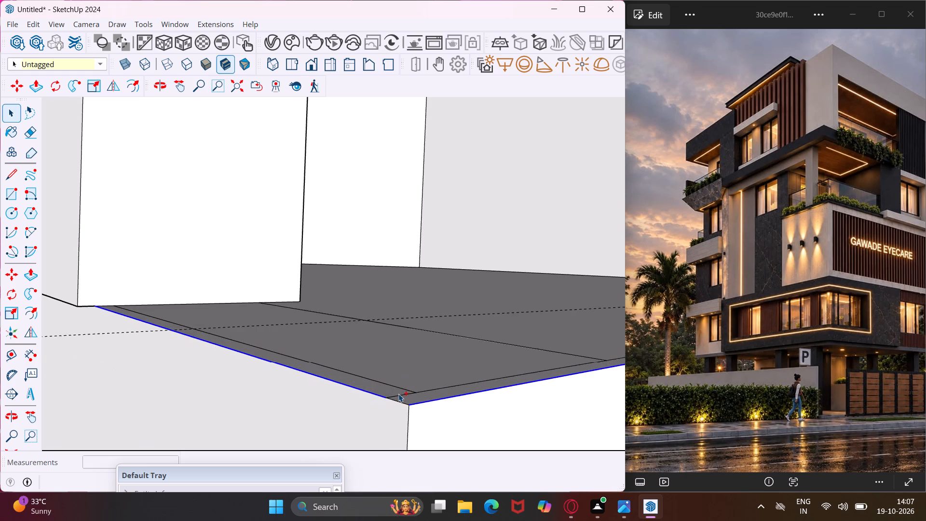
ctrl+scroll(398, 394, up, 4)
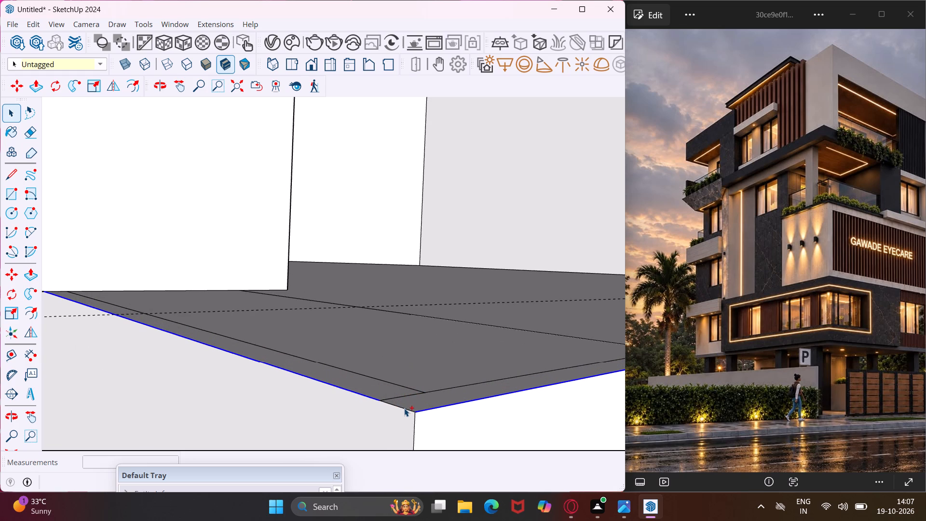
ctrl+click(403, 409)
ctrl+scroll(340, 395, down, 5)
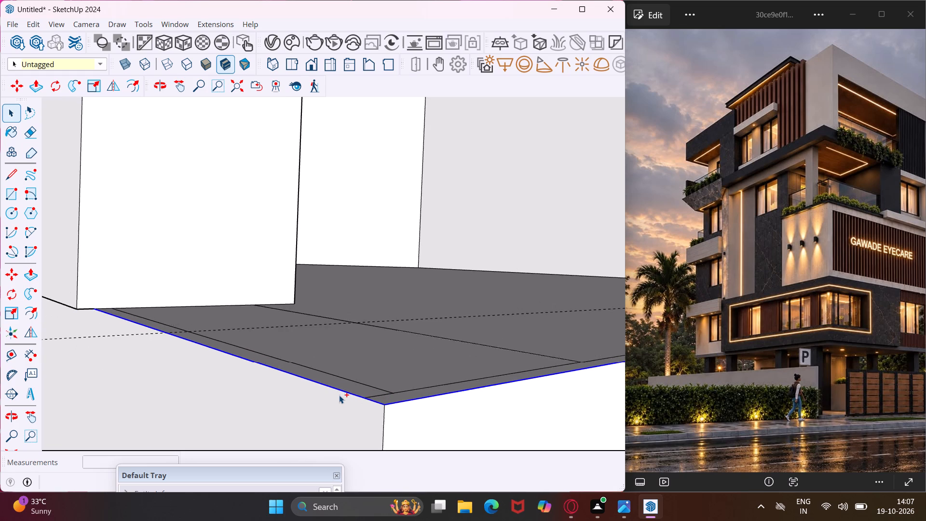
ctrl+scroll(338, 395, down, 19)
ctrl+scroll(338, 395, down, 11)
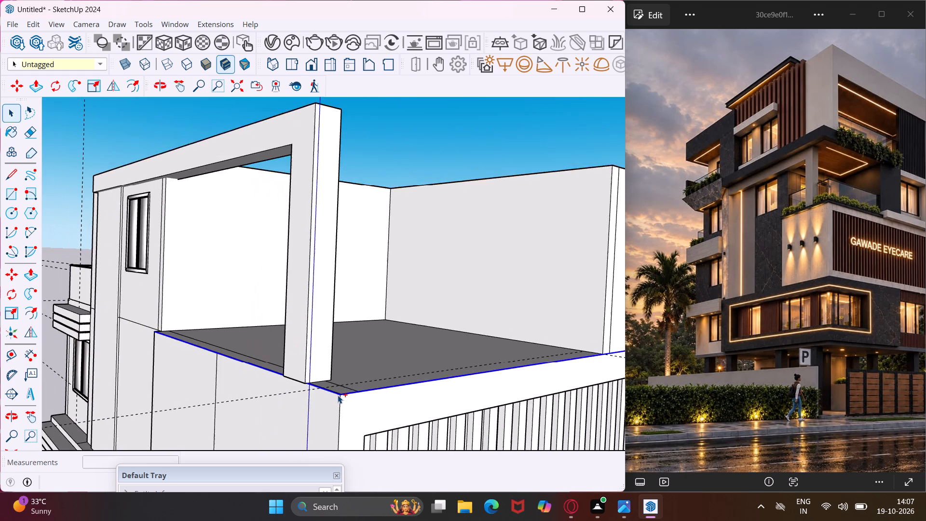
ctrl+scroll(338, 395, down, 4)
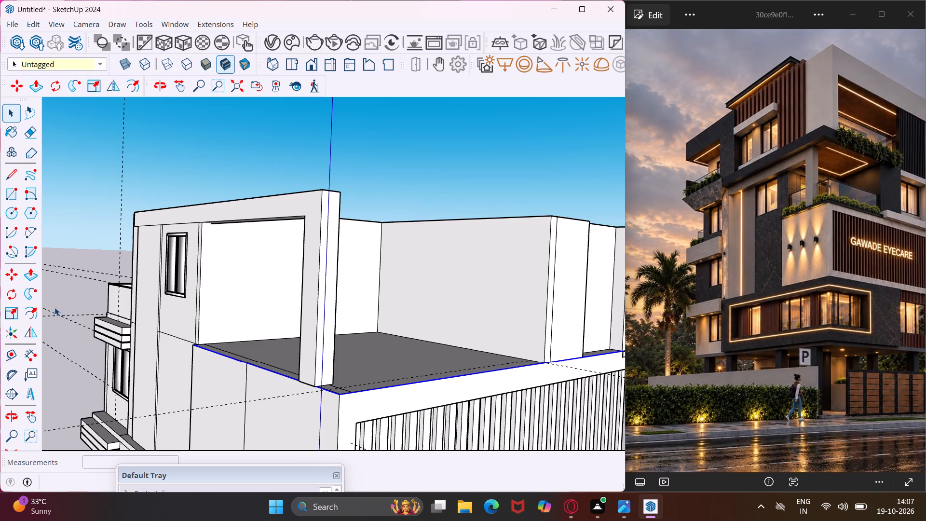
click(34, 293)
scroll(197, 344, up, 3)
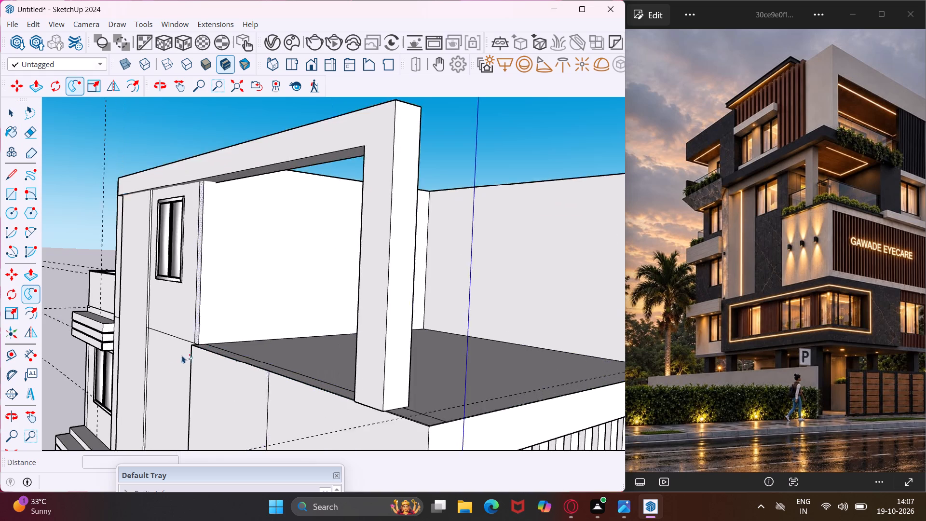
scroll(182, 355, up, 16)
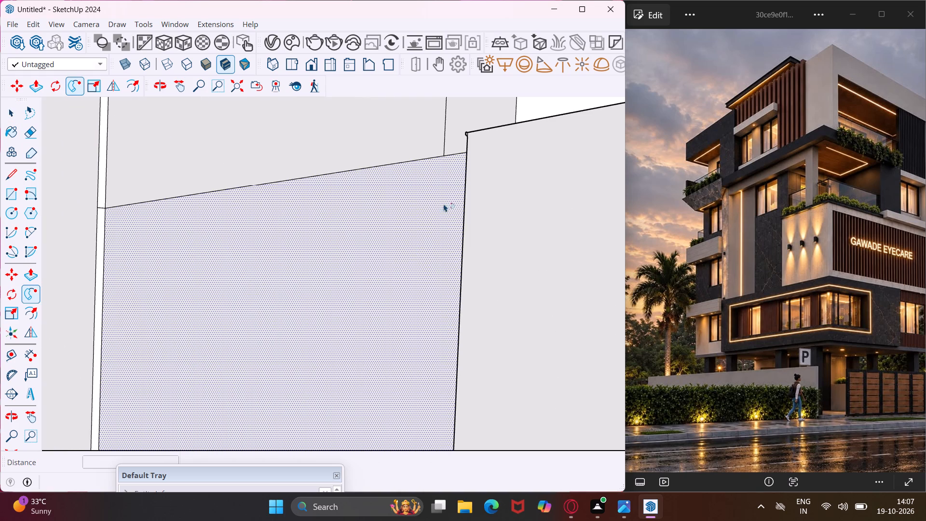
scroll(467, 128, up, 19)
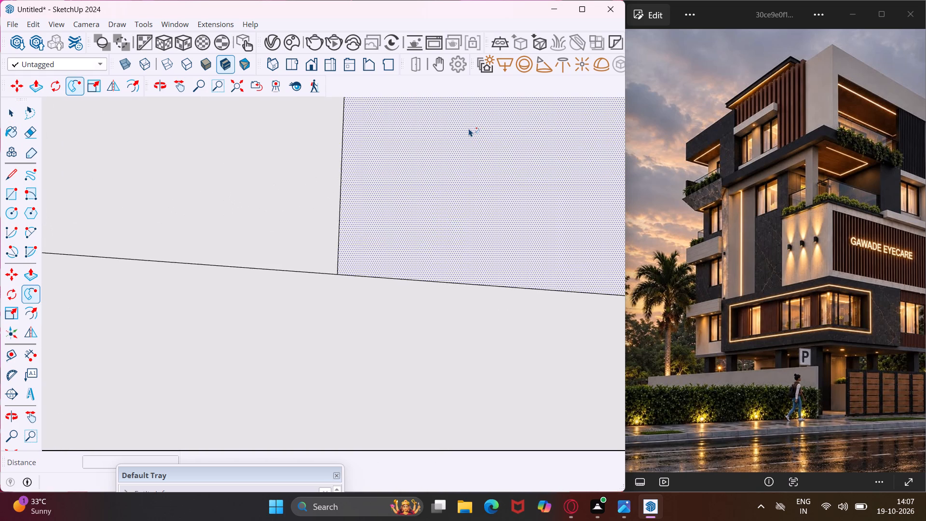
scroll(421, 247, down, 4)
click(400, 302)
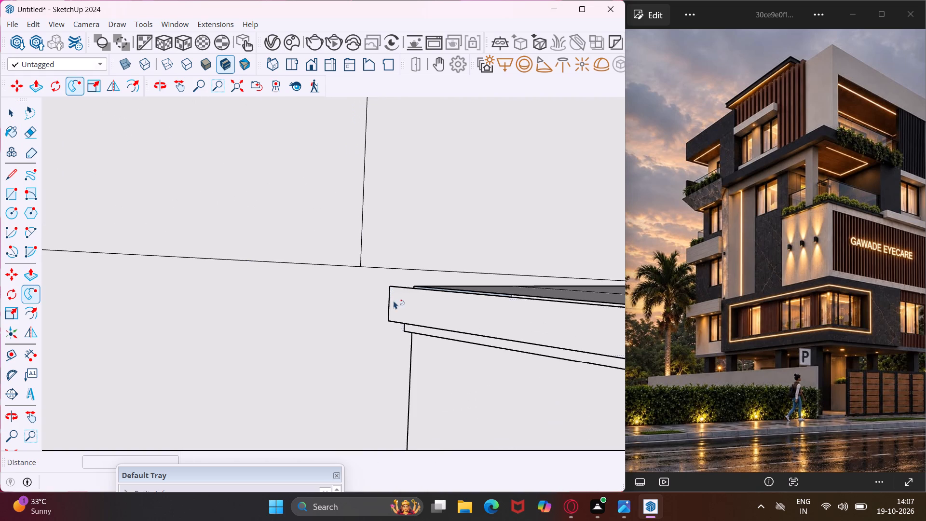
scroll(315, 300, down, 6)
middle_drag(377, 311, 349, 388)
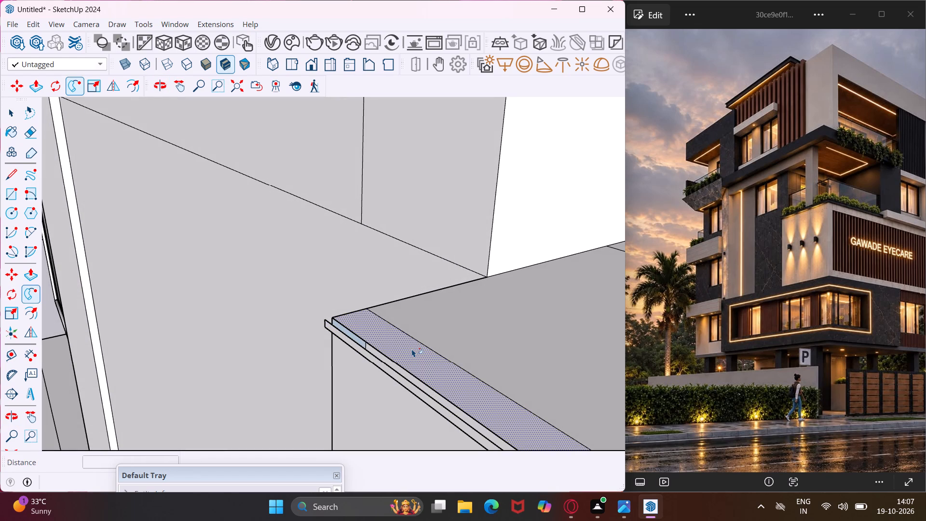
key(space)
middle_drag(381, 374, 364, 384)
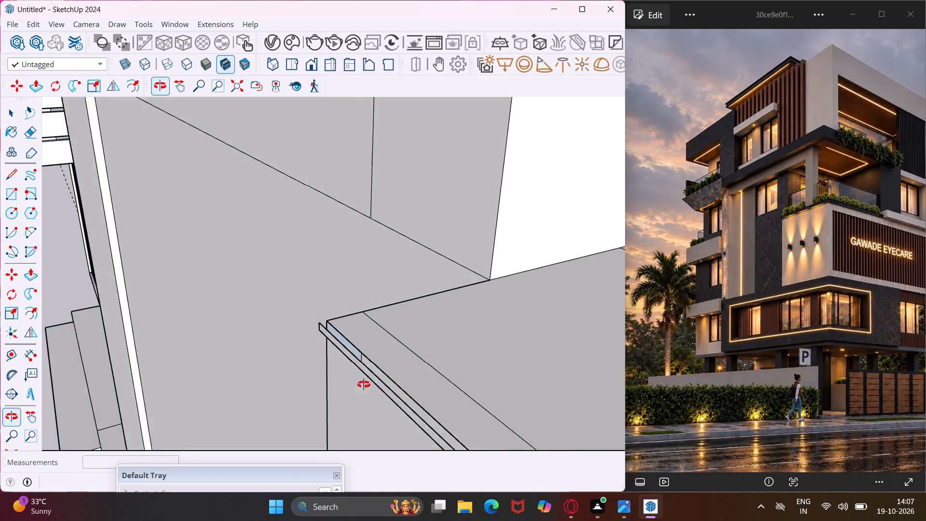
Push/pull the terrace edge trim's two lower step faces level with the terrace floor, the inner about 1/4" and the outer about 3/16".
middle_drag(364, 384, 348, 395)
scroll(360, 384, up, 9)
middle_drag(359, 384, 326, 390)
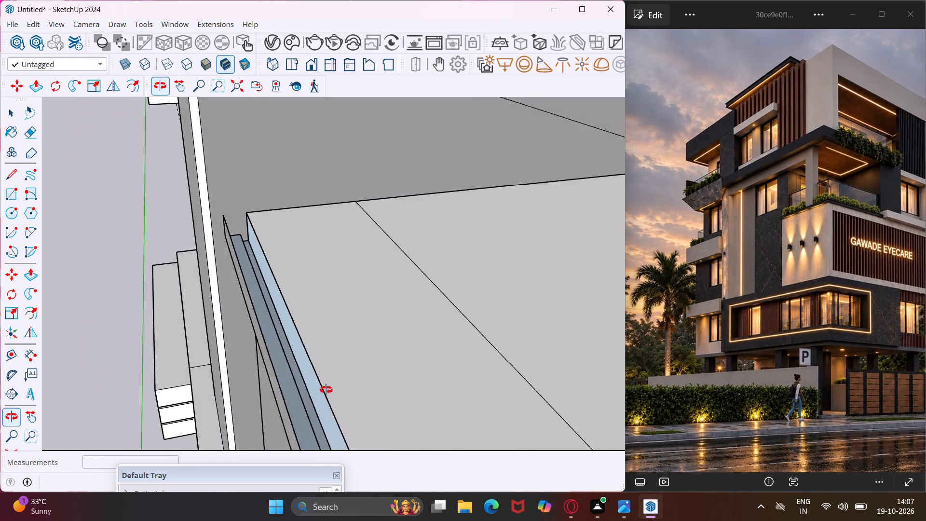
middle_drag(326, 390, 325, 390)
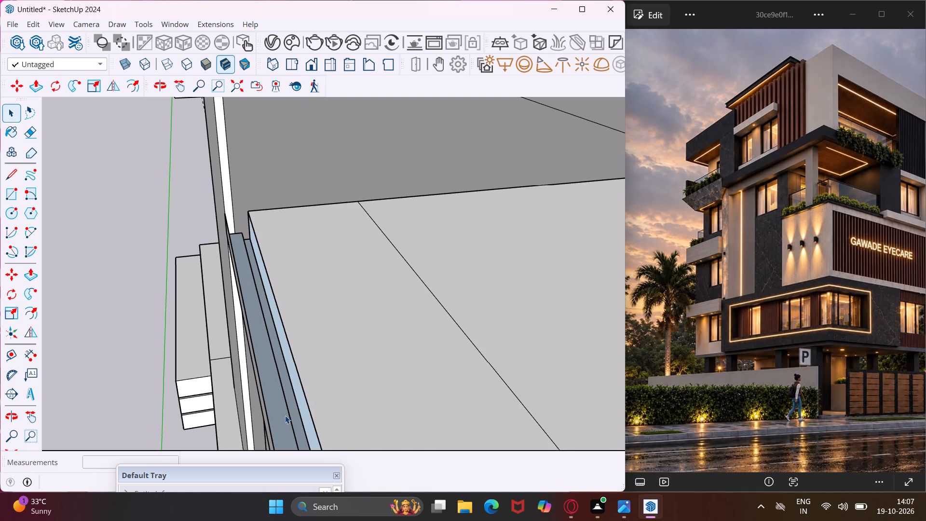
click(295, 422)
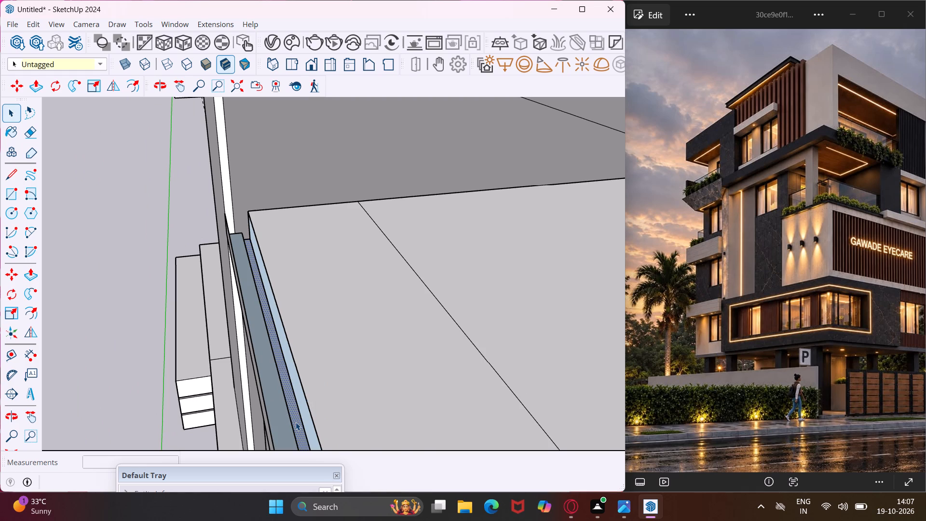
key(p)
click(296, 422)
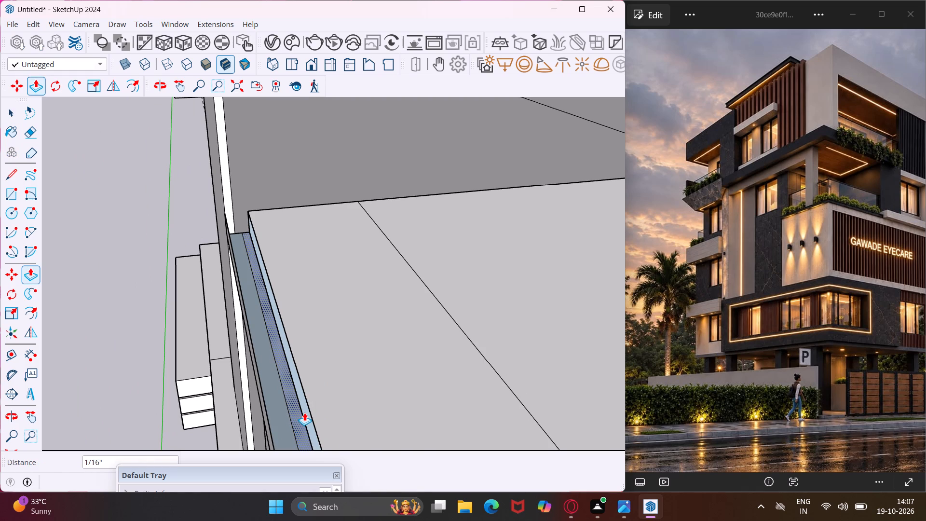
click(314, 406)
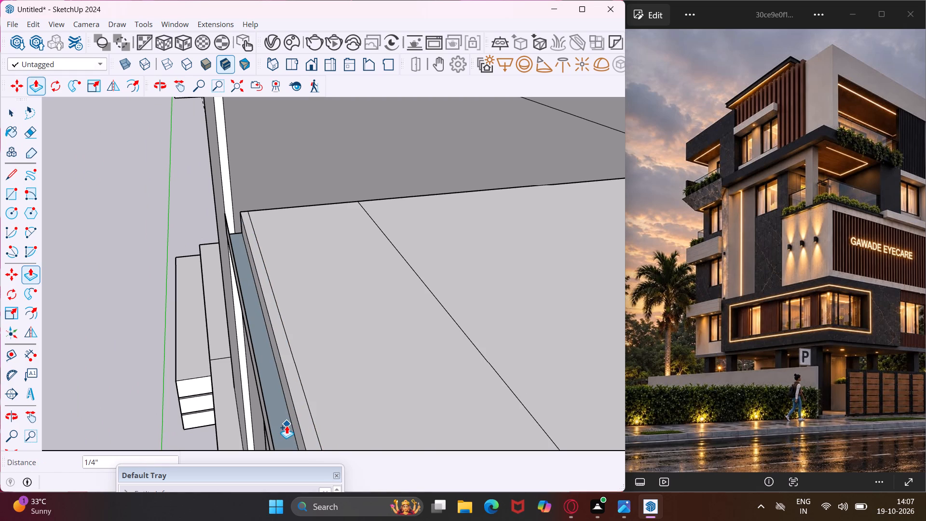
key(Escape)
click(283, 428)
click(310, 414)
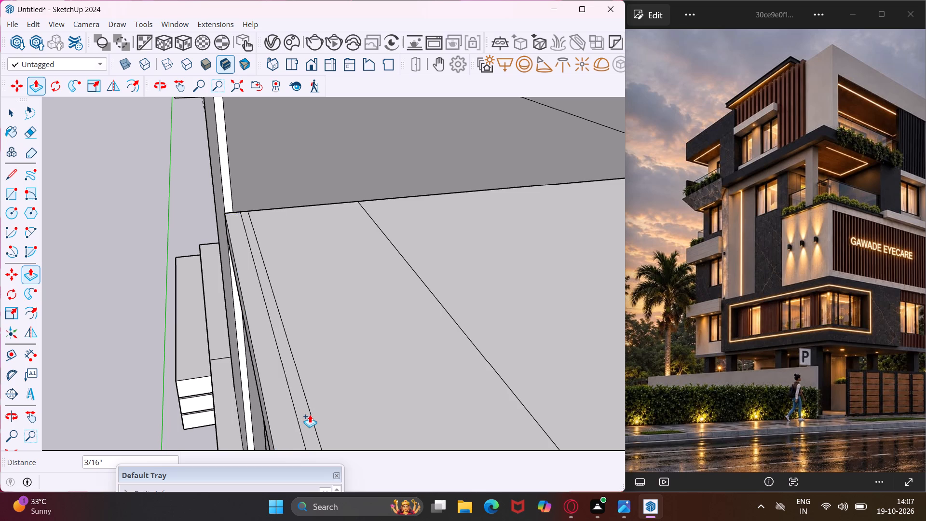
Examine the trim along the terrace edges from above and below, around the corner column and above the slatted front.
scroll(314, 402, down, 1)
middle_drag(314, 398, 394, 332)
scroll(309, 346, down, 6)
scroll(268, 358, down, 6)
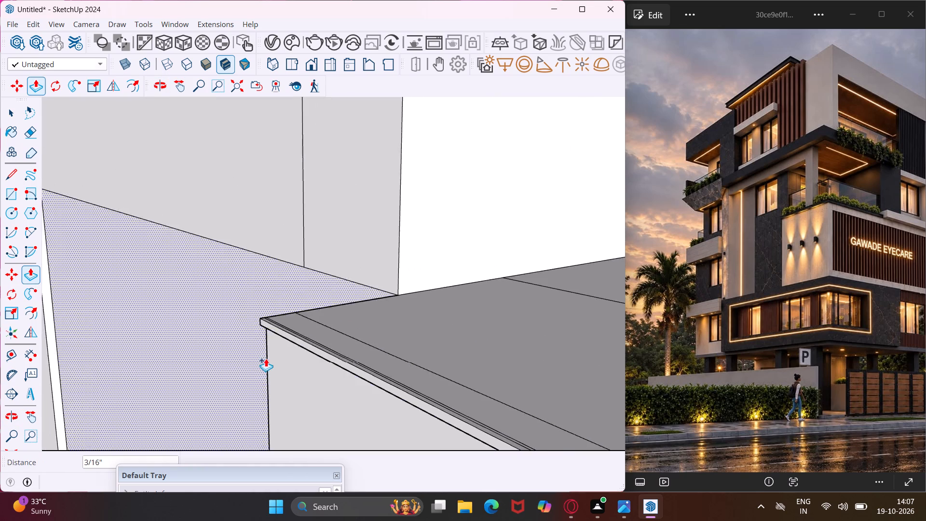
scroll(266, 358, down, 20)
scroll(266, 358, down, 12)
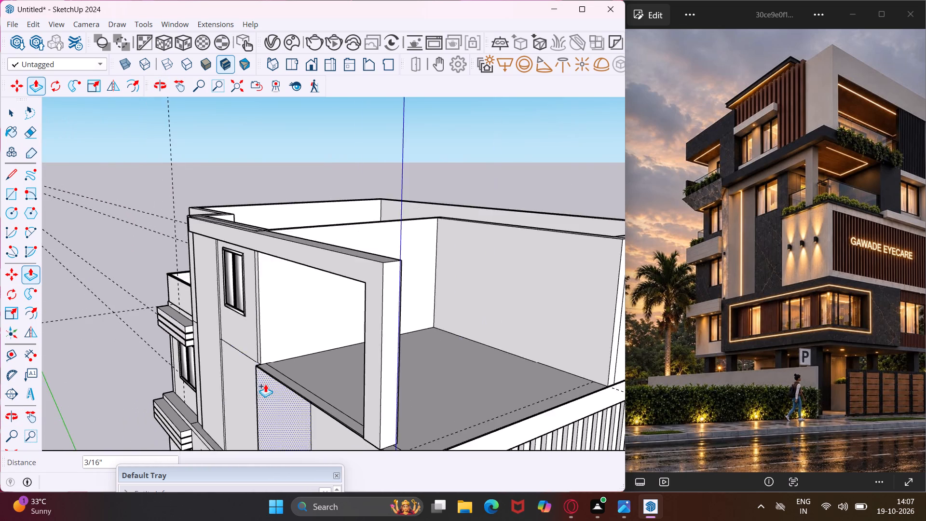
scroll(265, 384, down, 5)
scroll(353, 423, up, 16)
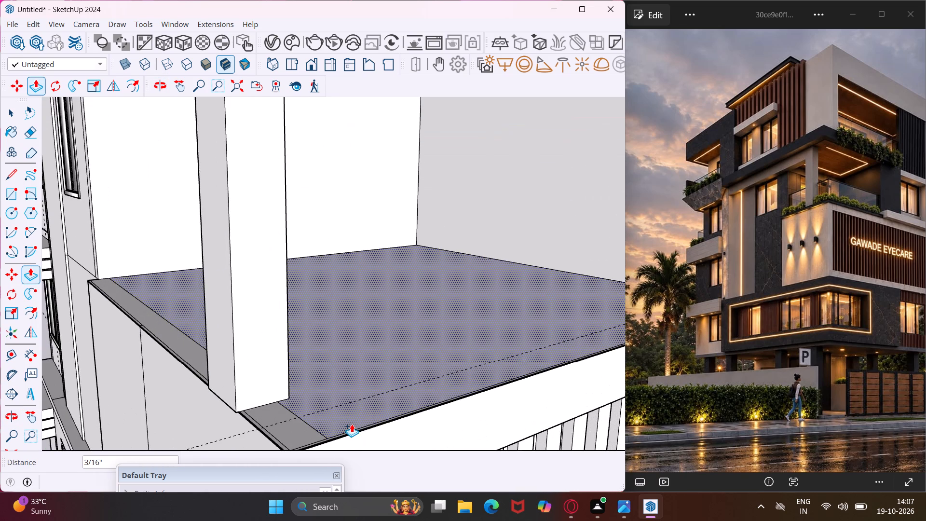
middle_drag(351, 425, 137, 480)
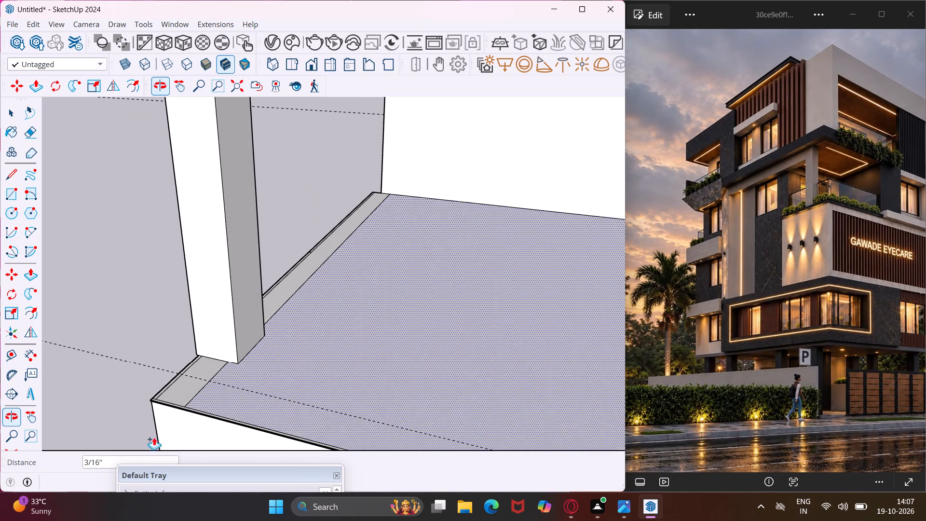
scroll(165, 398, up, 11)
key(Escape)
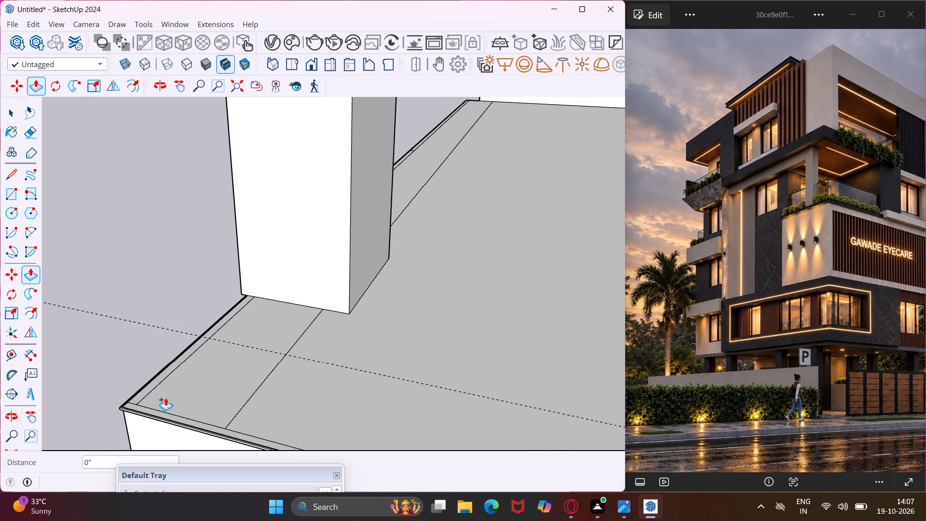
key(space)
middle_drag(165, 398, 386, 261)
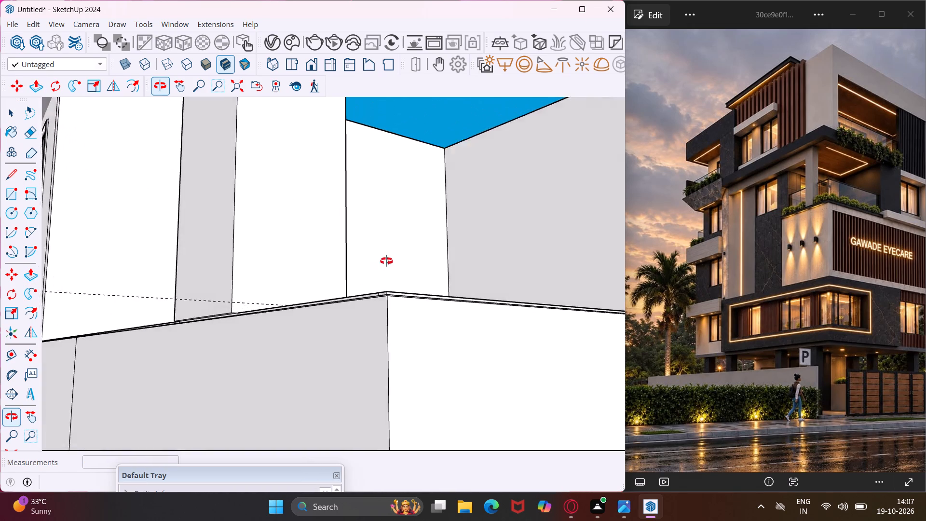
middle_drag(386, 261, 418, 190)
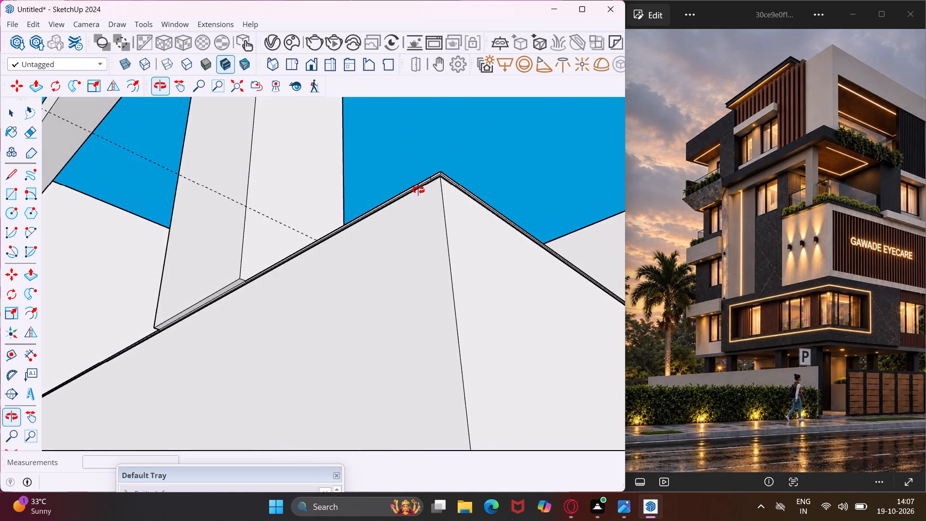
middle_drag(418, 190, 385, 321)
middle_drag(240, 343, 252, 341)
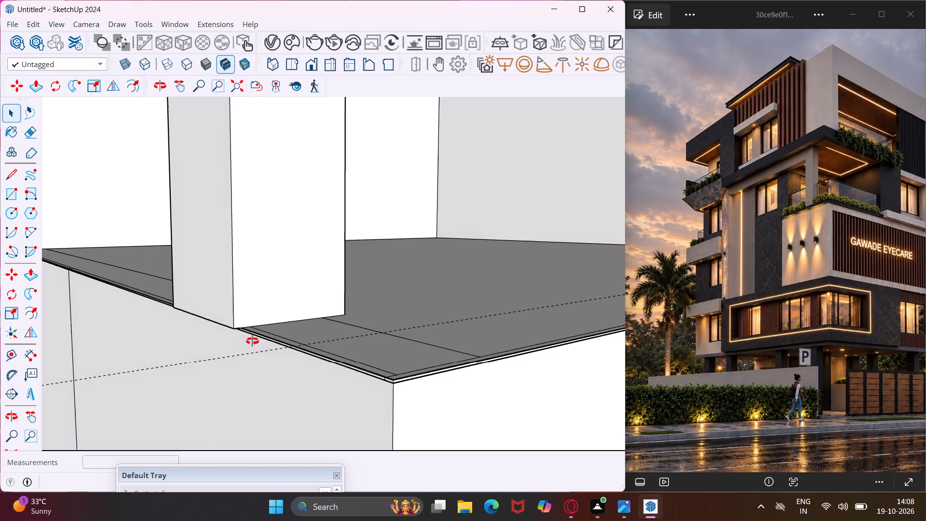
middle_drag(252, 341, 395, 327)
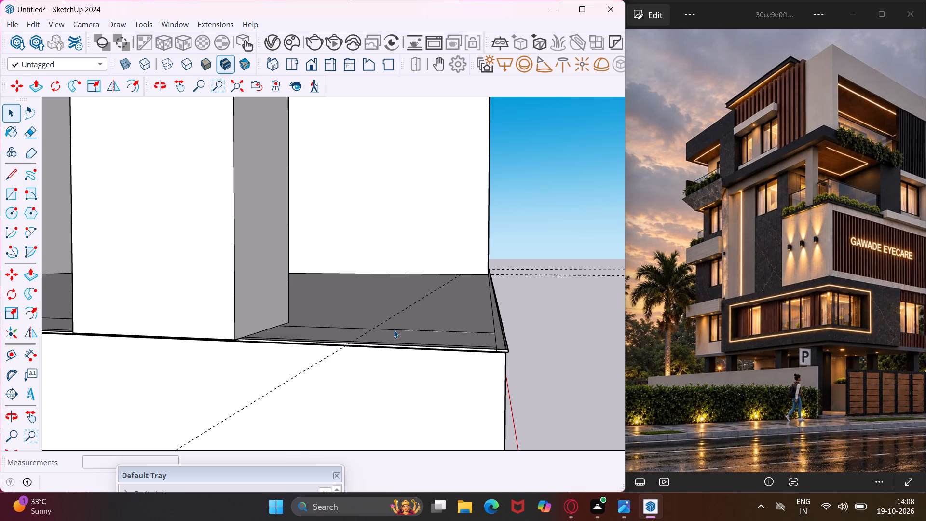
middle_drag(430, 301, 349, 355)
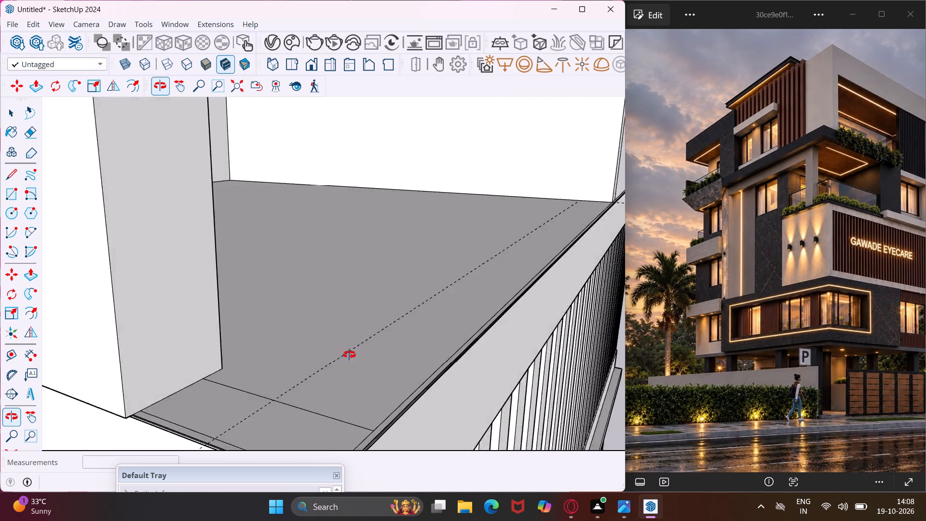
middle_drag(349, 355, 289, 356)
scroll(266, 343, down, 12)
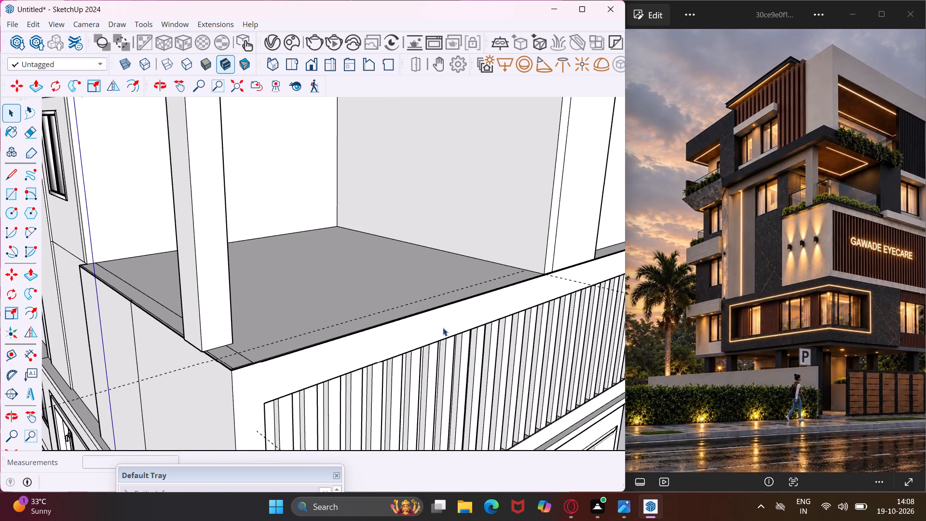
scroll(382, 267, down, 5)
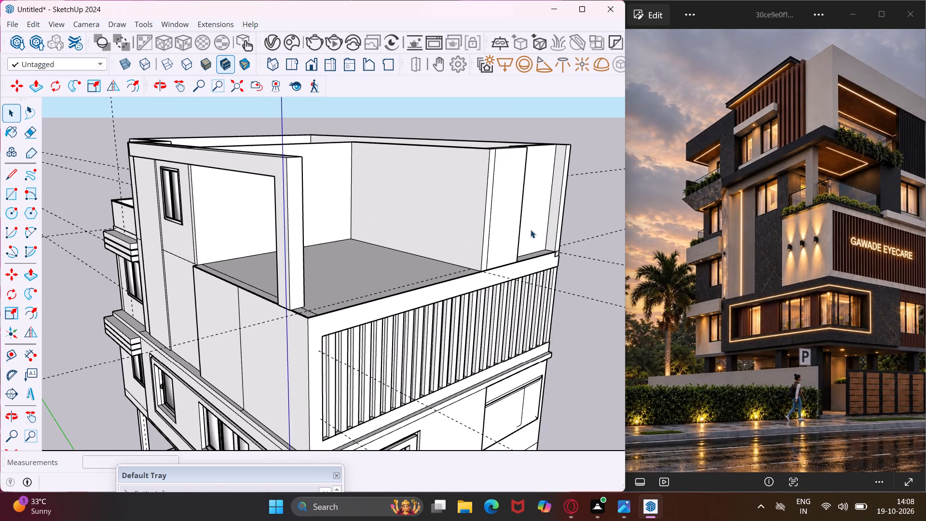
Compare the recessed front wall beside the terrace with the window placement on that storey in the reference image.
middle_drag(543, 219, 352, 237)
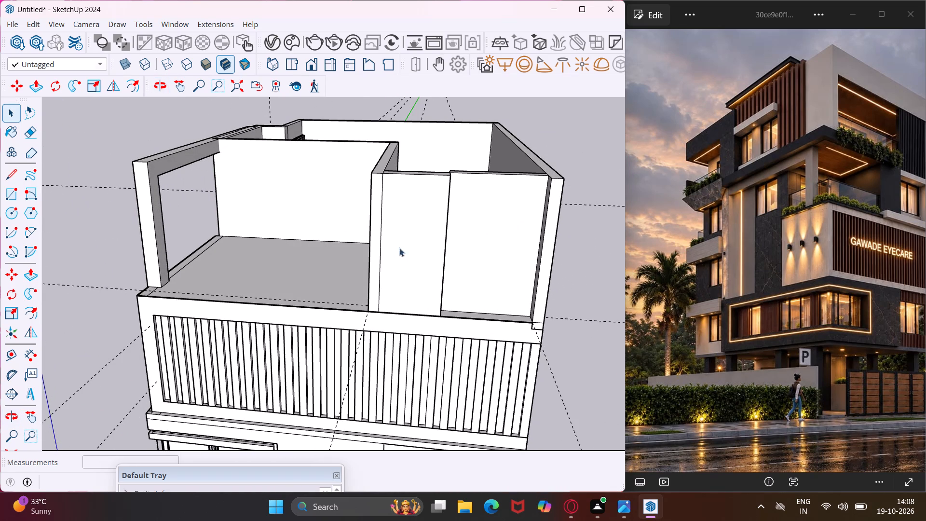
scroll(514, 255, down, 1)
middle_drag(514, 255, 495, 251)
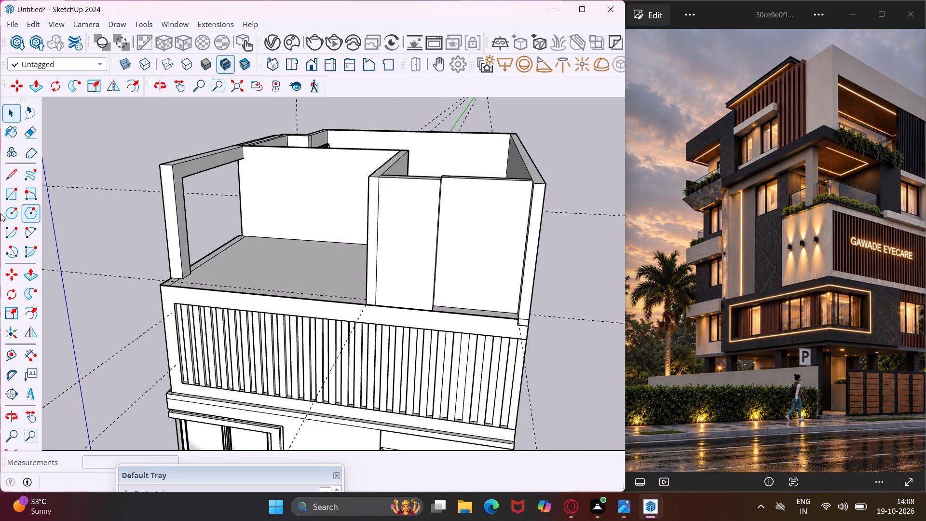
click(8, 197)
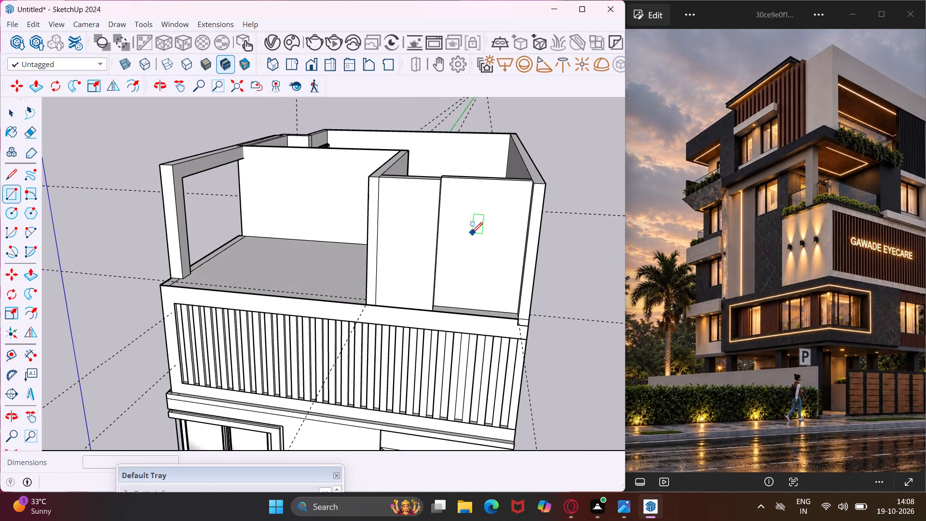
middle_drag(472, 232, 432, 217)
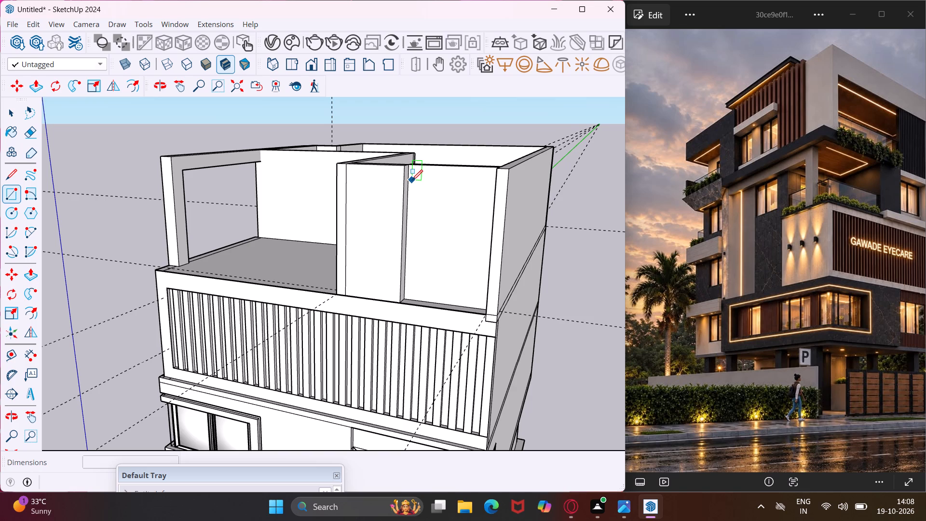
key(Escape)
key(space)
scroll(696, 221, down, 3)
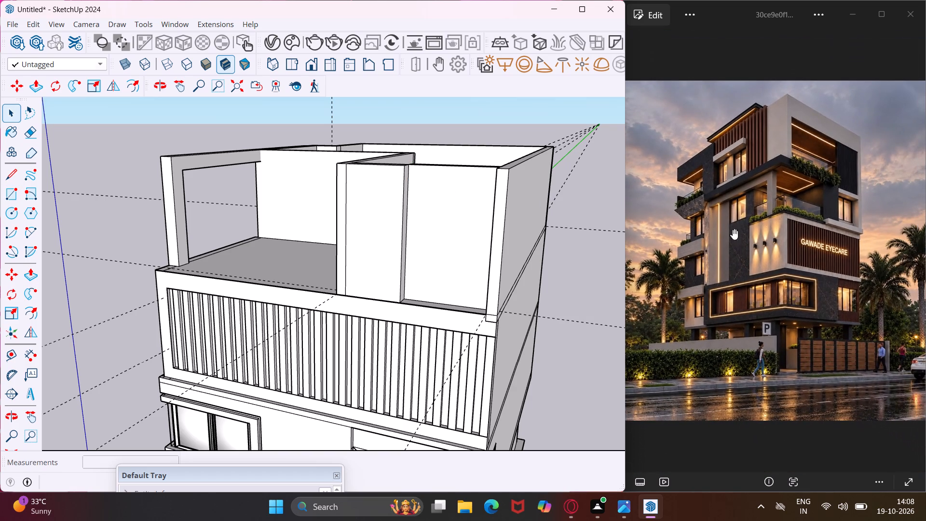
scroll(856, 197, up, 1)
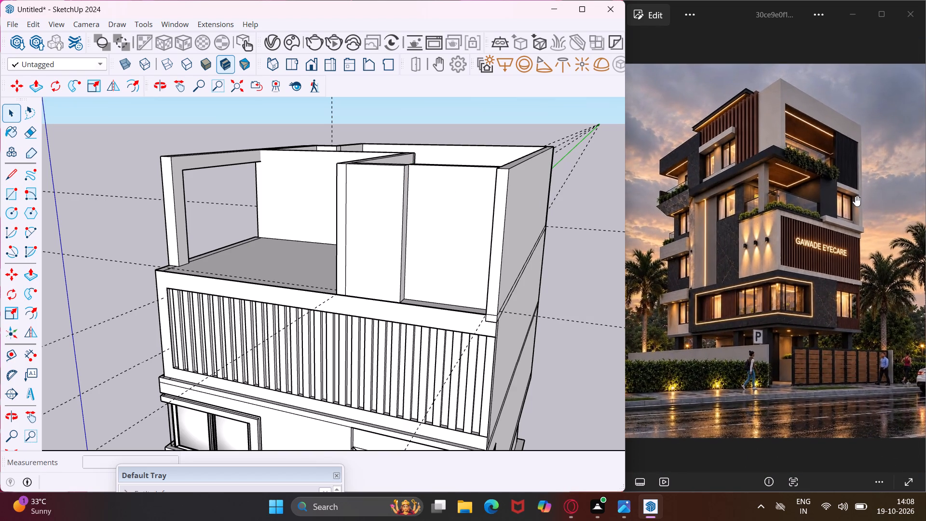
scroll(855, 196, up, 1)
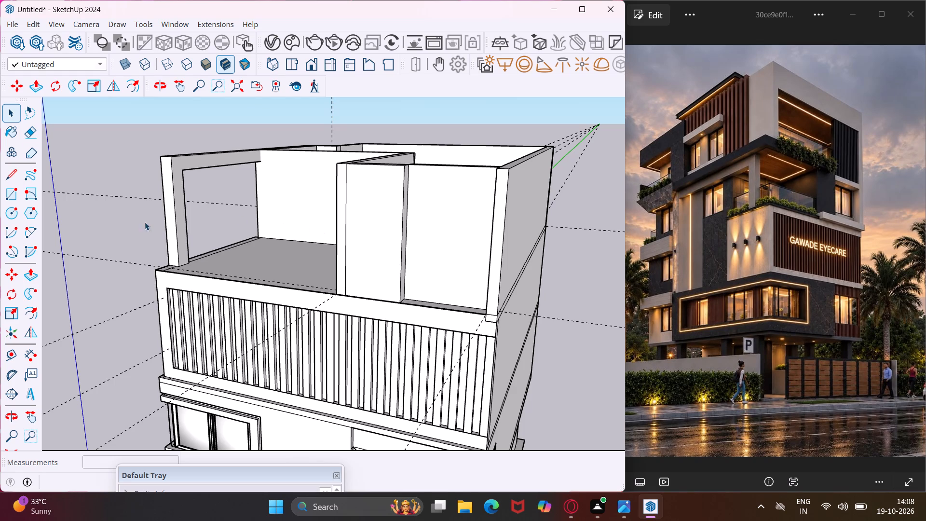
Draw a window rectangle about 5' 4" wide by 4' 11" high on the upper part of the recessed front wall beside the terrace.
click(12, 198)
middle_drag(465, 233, 467, 234)
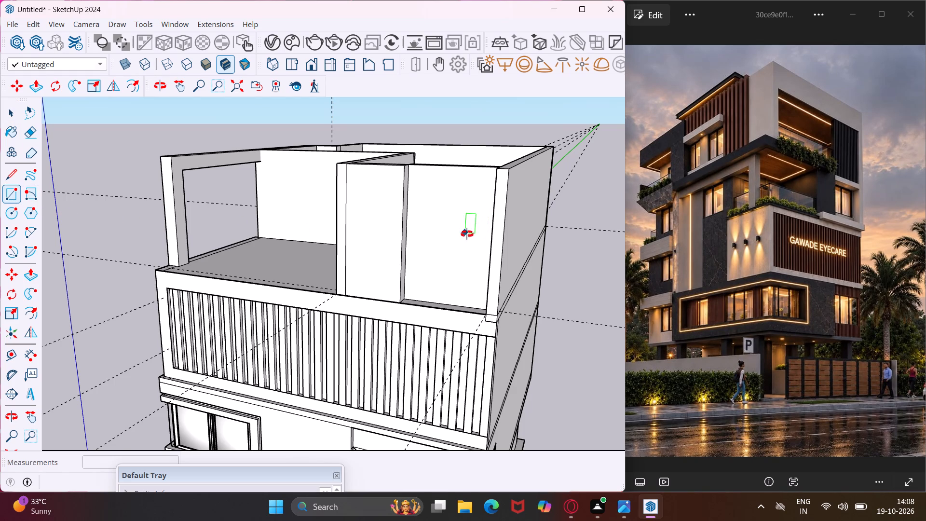
middle_drag(467, 234, 547, 241)
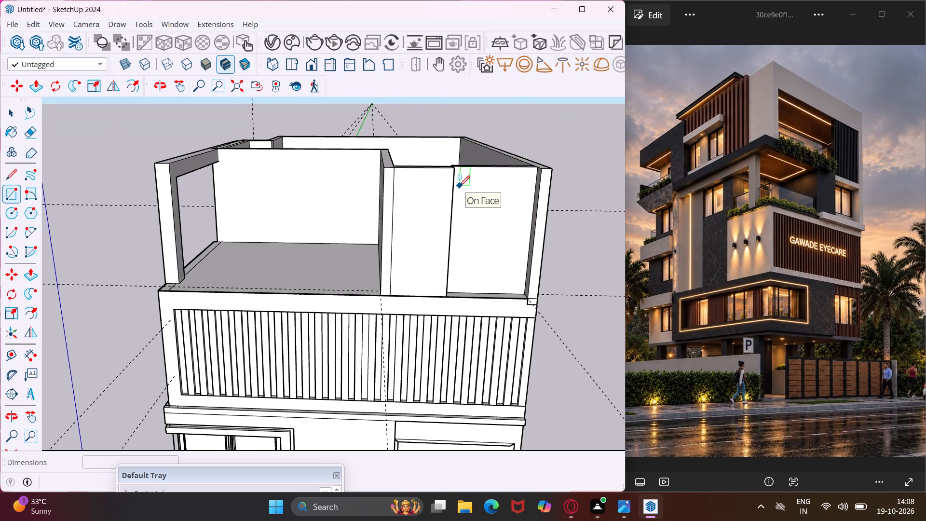
click(459, 183)
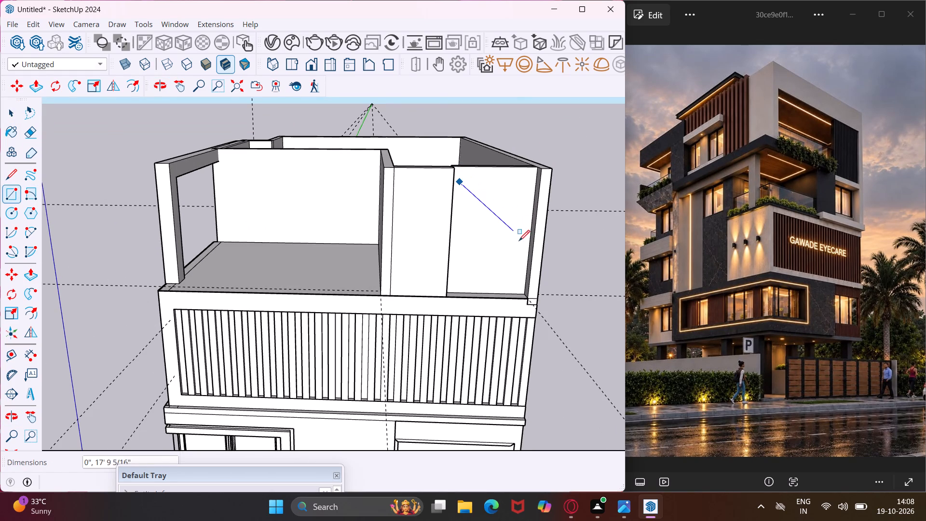
middle_drag(520, 247, 514, 227)
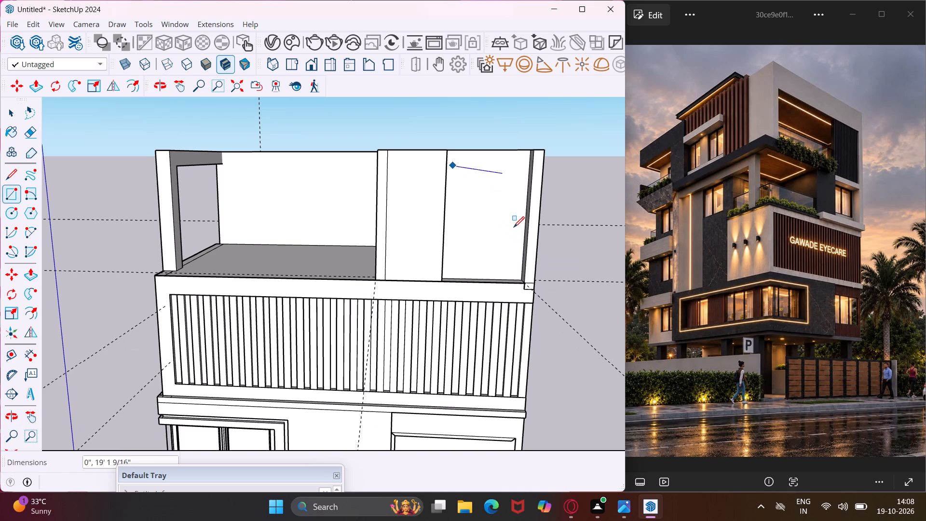
scroll(518, 219, up, 2)
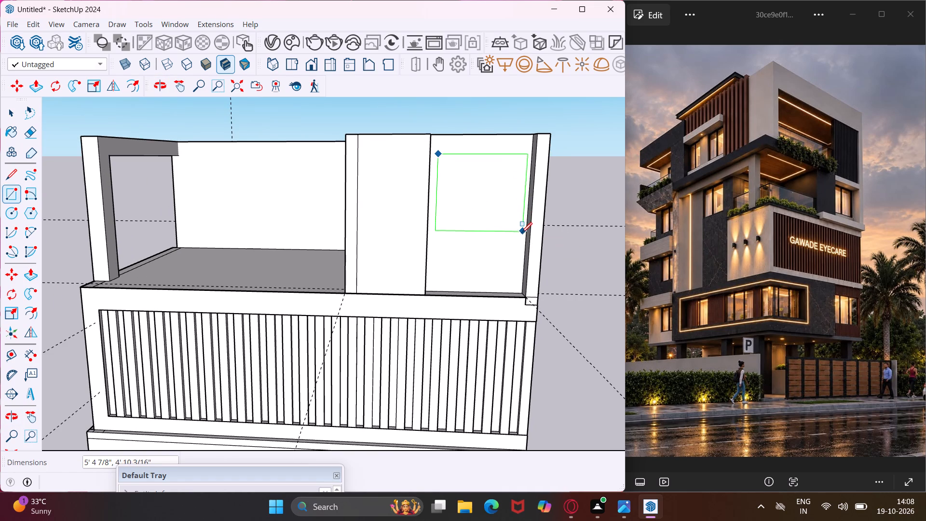
click(520, 234)
key(Escape)
key(space)
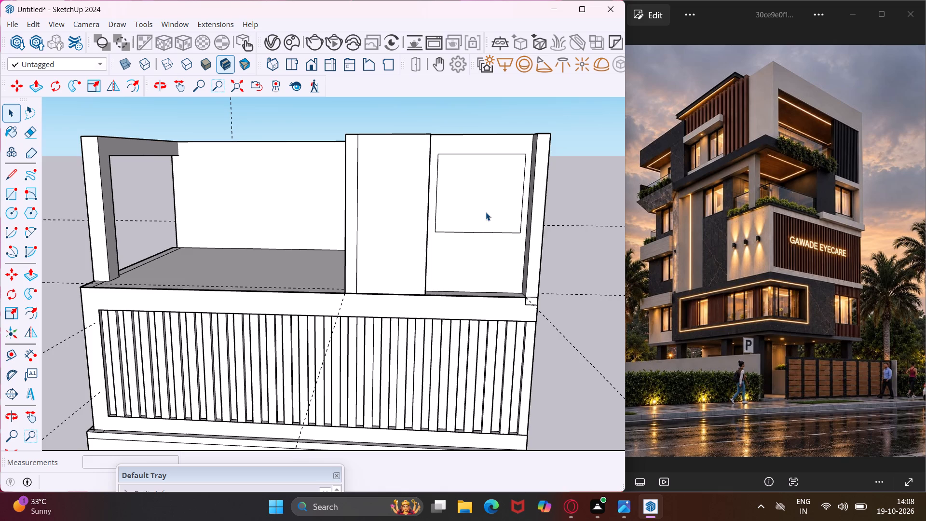
Push/pull the window rectangle 9" back through the recessed front wall beside the terrace to cut the opening.
middle_drag(481, 211, 548, 322)
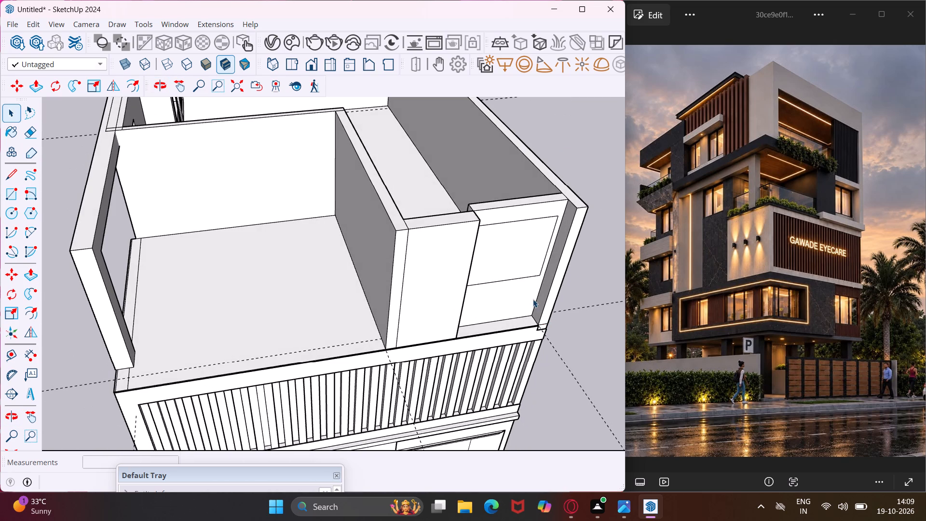
click(513, 270)
key(p)
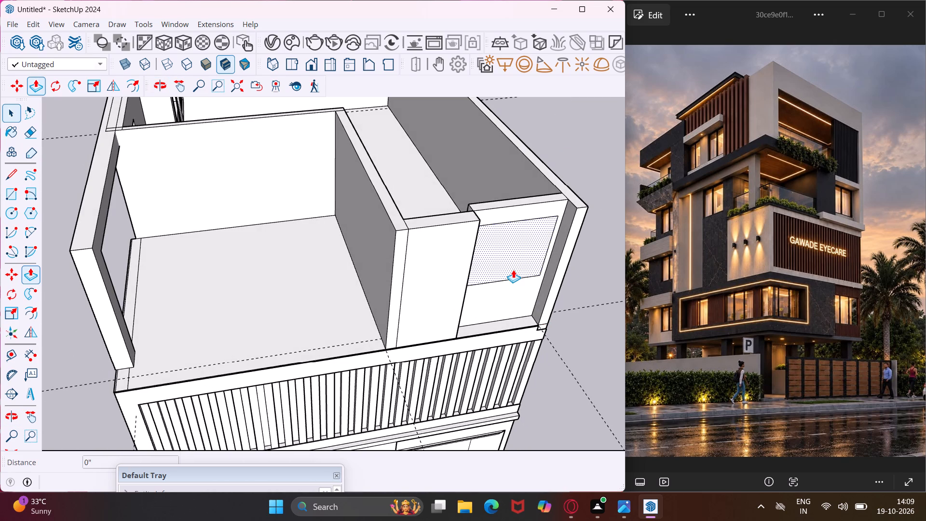
click(513, 270)
middle_drag(497, 210, 570, 300)
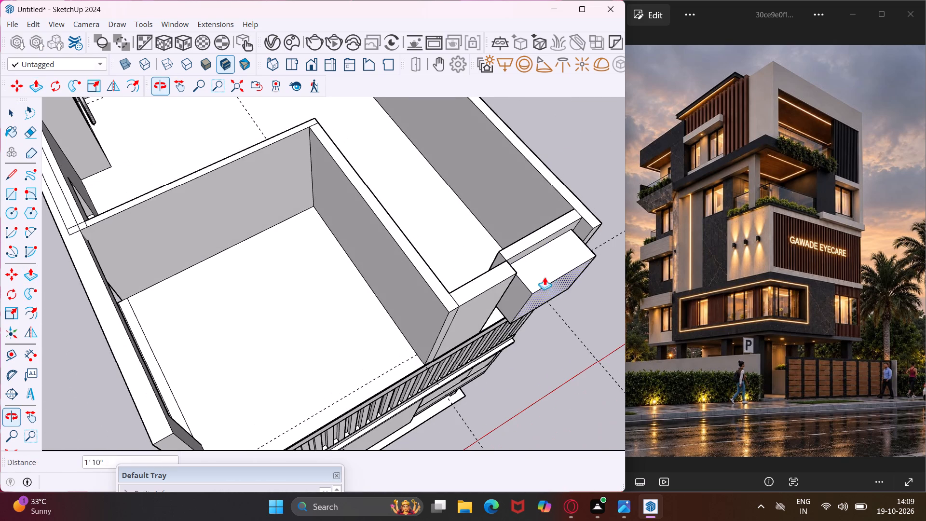
click(524, 239)
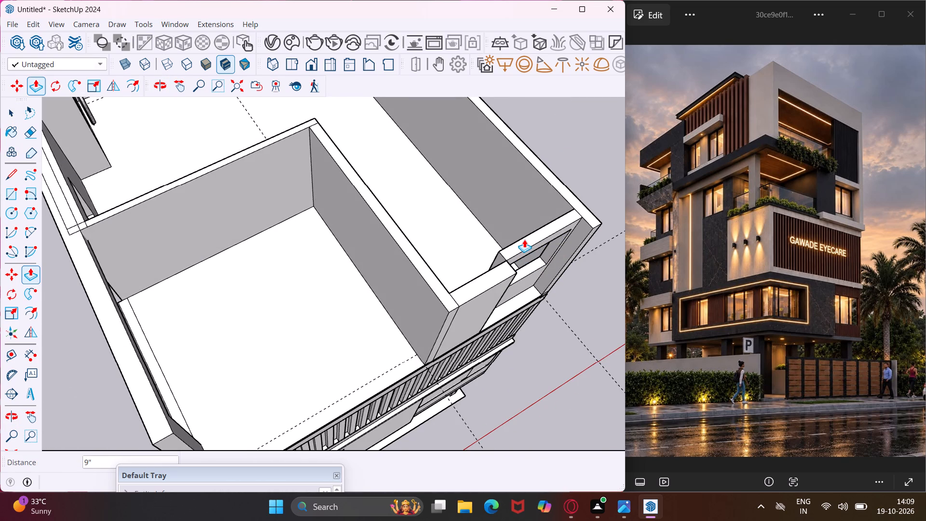
key(Escape)
key(space)
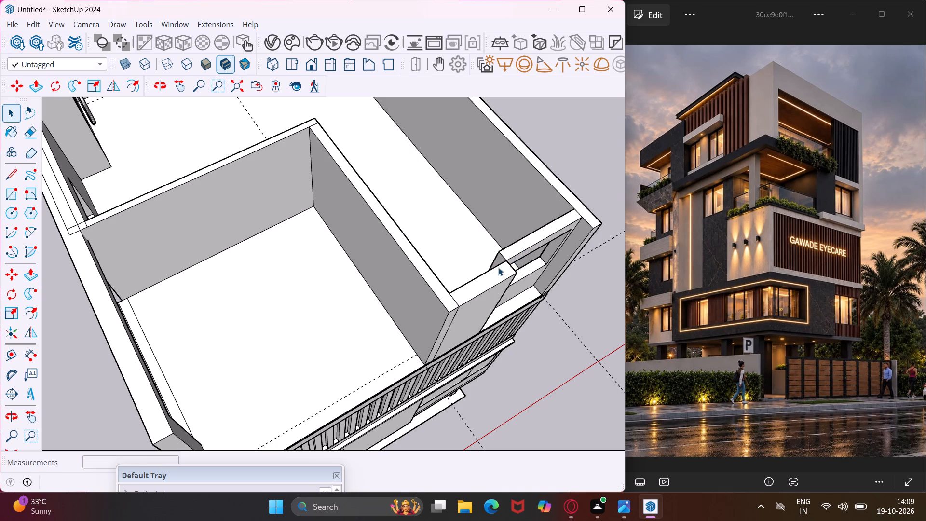
Draw a line about 17' 1 3/8" long on the terrace floor along the guide behind the slatted front, from the side strip to the wall.
middle_drag(525, 263, 416, 171)
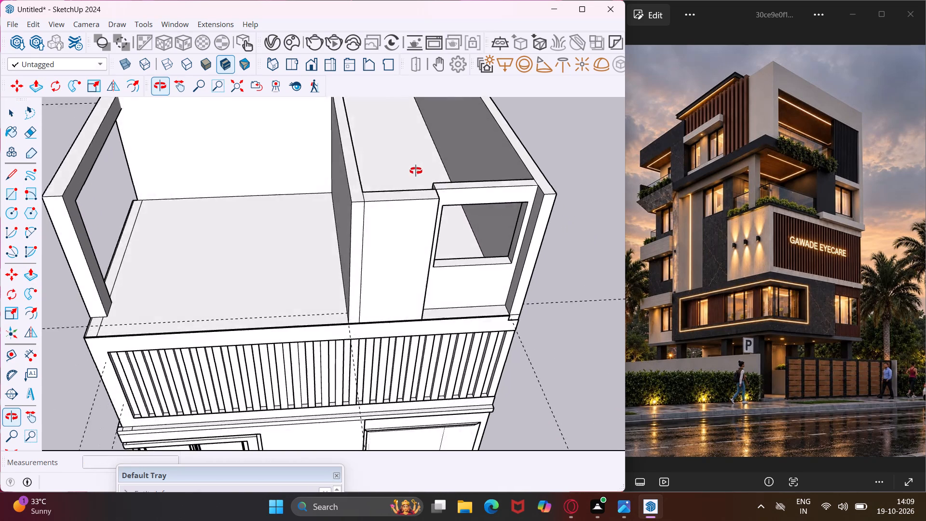
middle_drag(416, 171, 404, 155)
scroll(404, 155, down, 5)
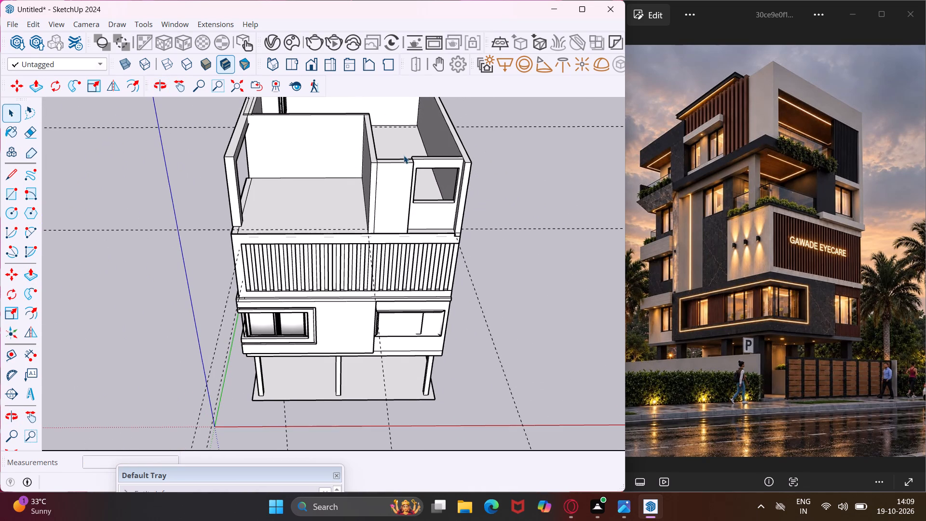
middle_drag(227, 217, 445, 246)
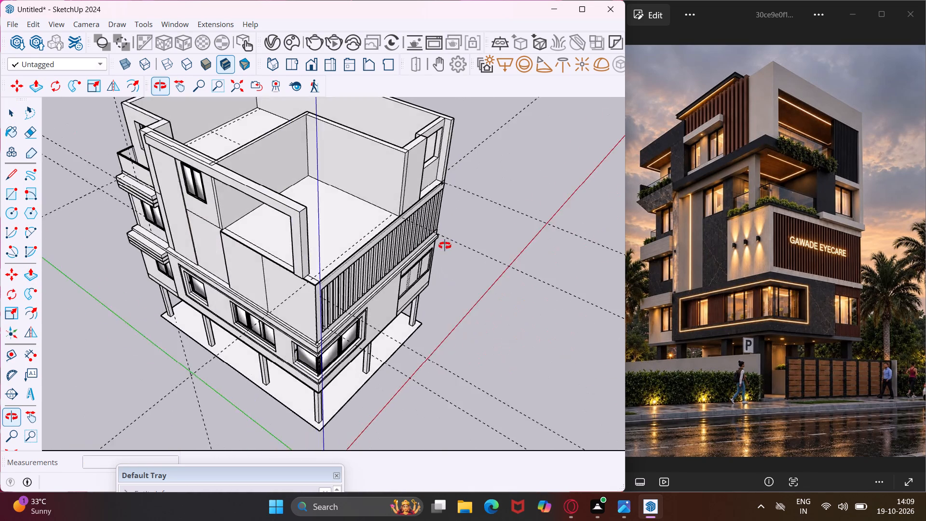
middle_drag(445, 246, 474, 257)
scroll(333, 278, up, 7)
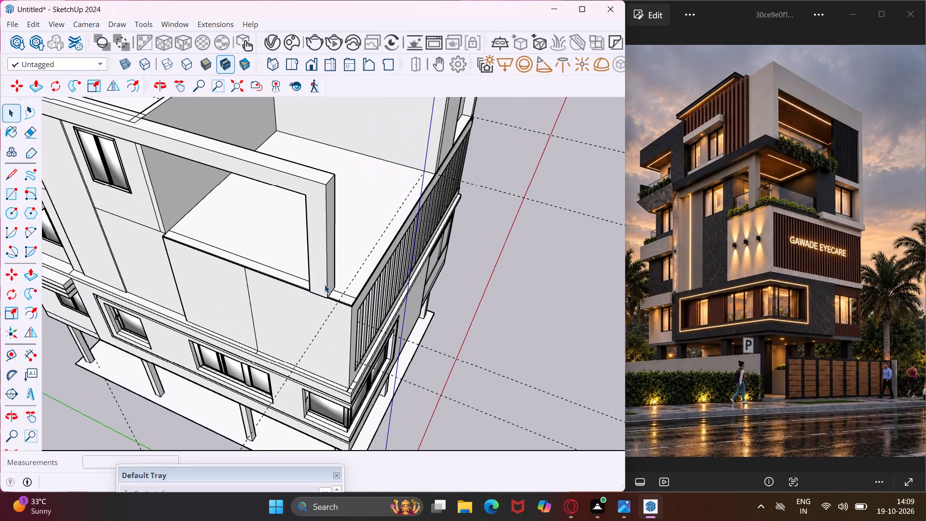
scroll(325, 285, up, 1)
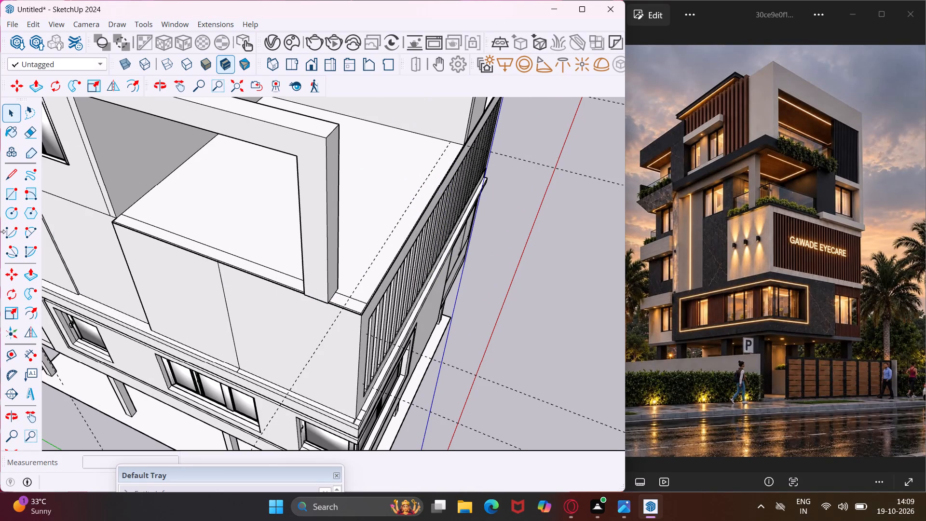
click(3, 172)
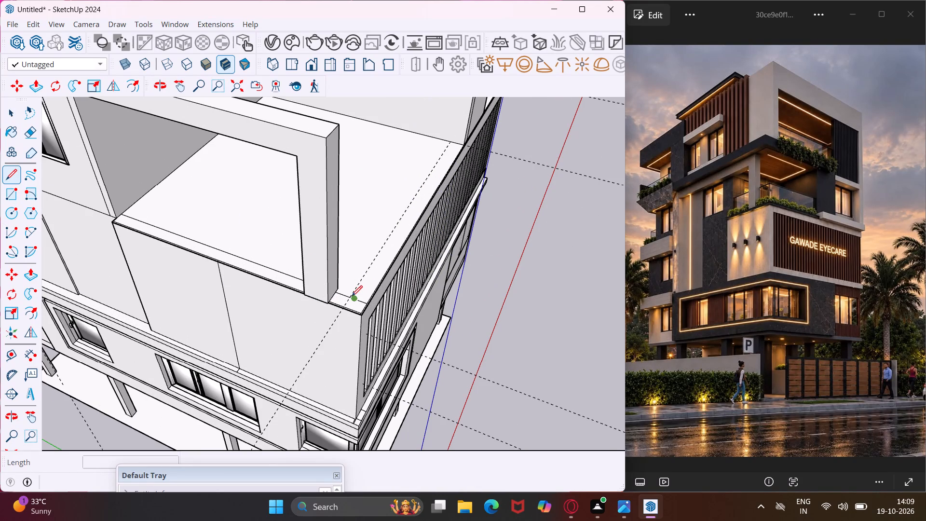
scroll(350, 296, up, 7)
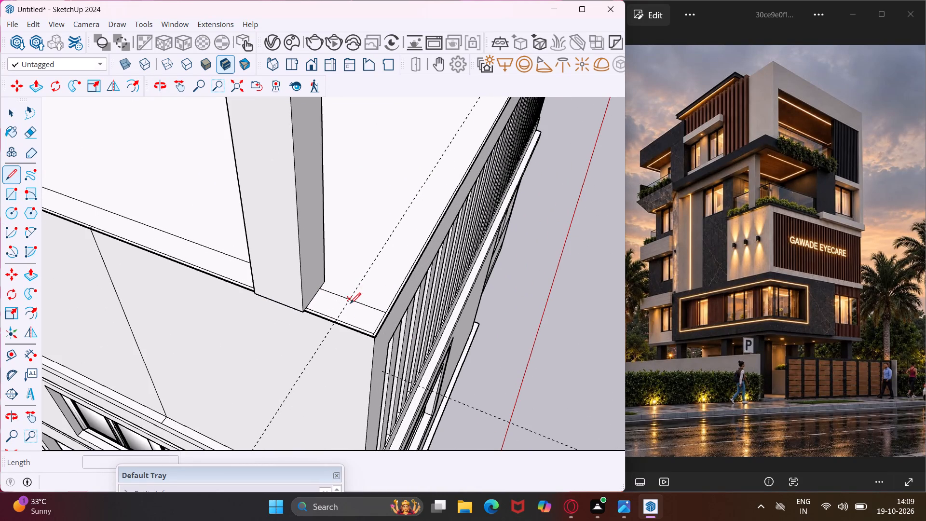
click(349, 300)
scroll(350, 293, down, 8)
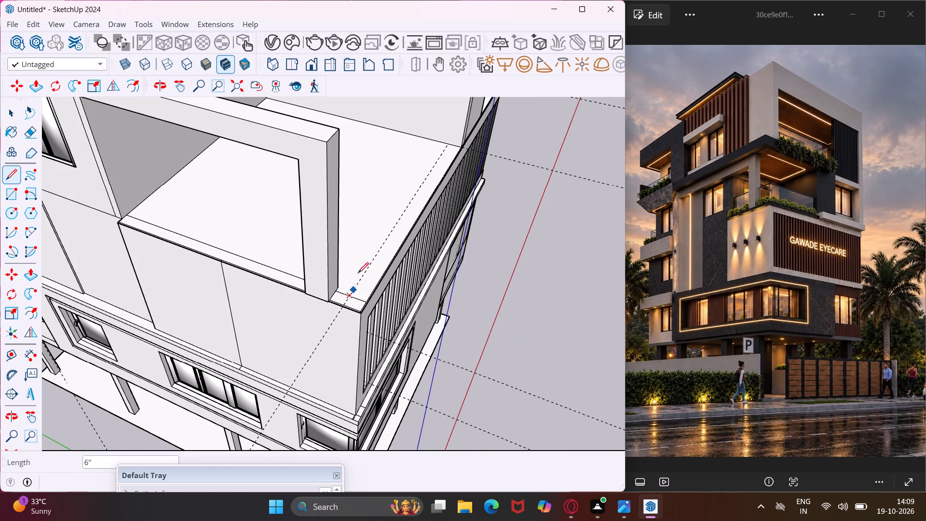
click(449, 145)
key(Escape)
key(space)
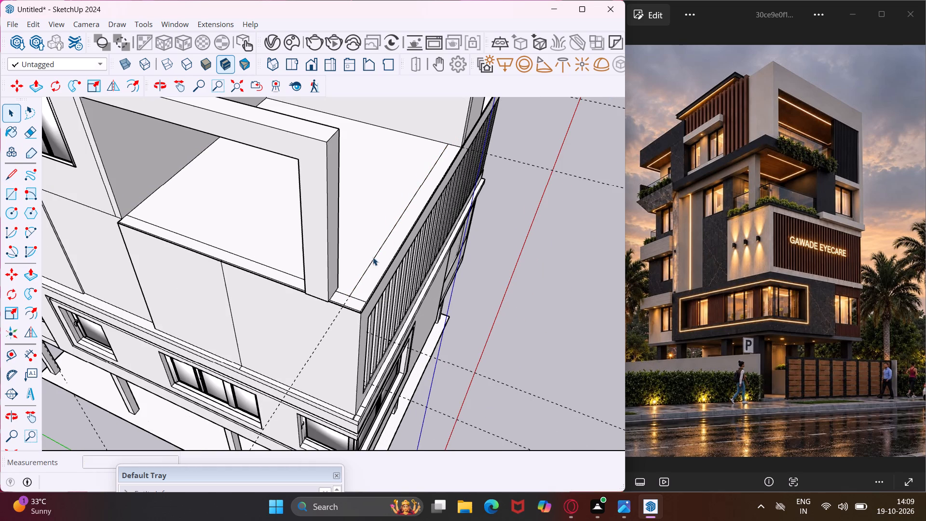
Offset the terrace floor's outline inward about 3 9/16".
click(349, 284)
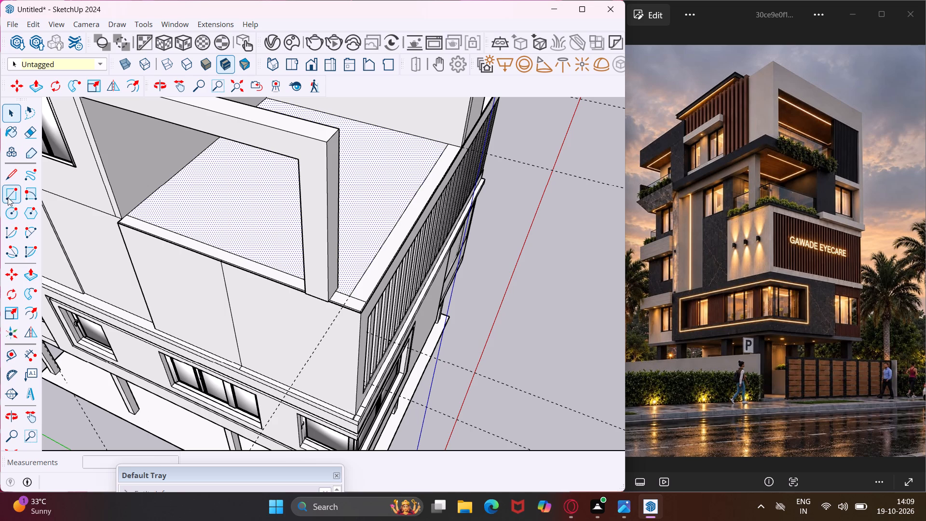
click(31, 318)
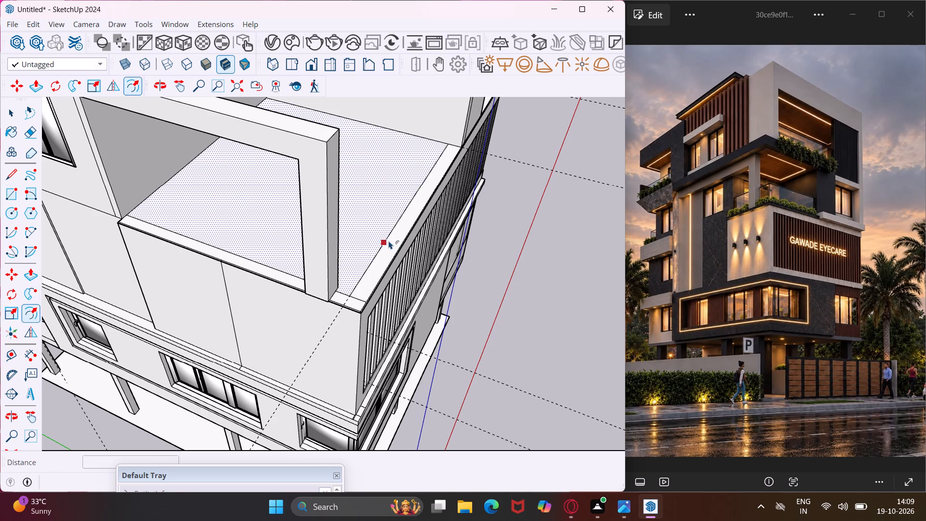
scroll(392, 241, up, 2)
click(388, 239)
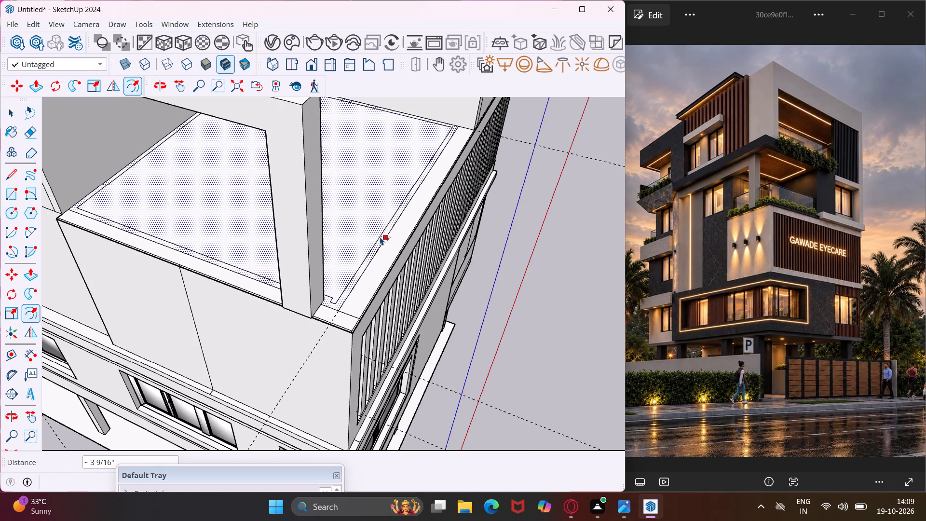
click(380, 237)
key(Escape)
key(space)
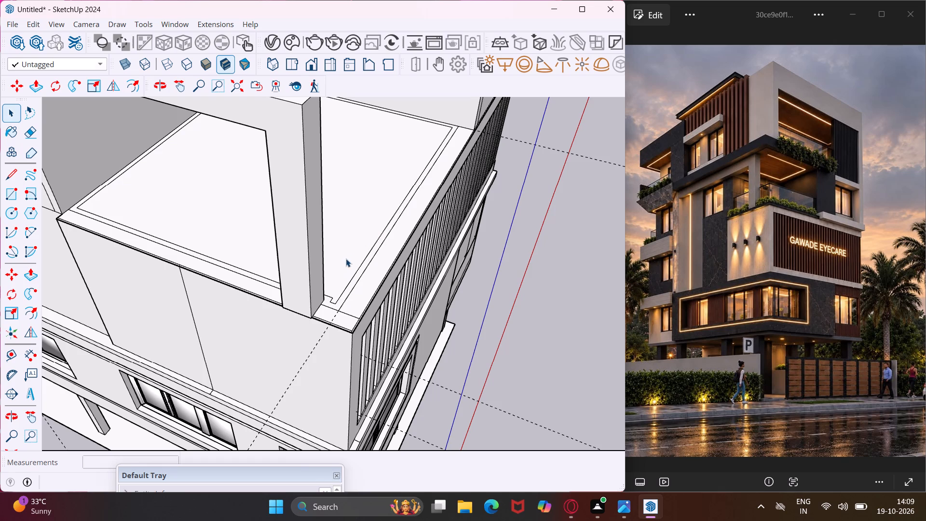
Draw a line about 2' 1/8" long joining the offset outline's two ends straight past the corner column, closing off its notch.
middle_drag(346, 259, 562, 234)
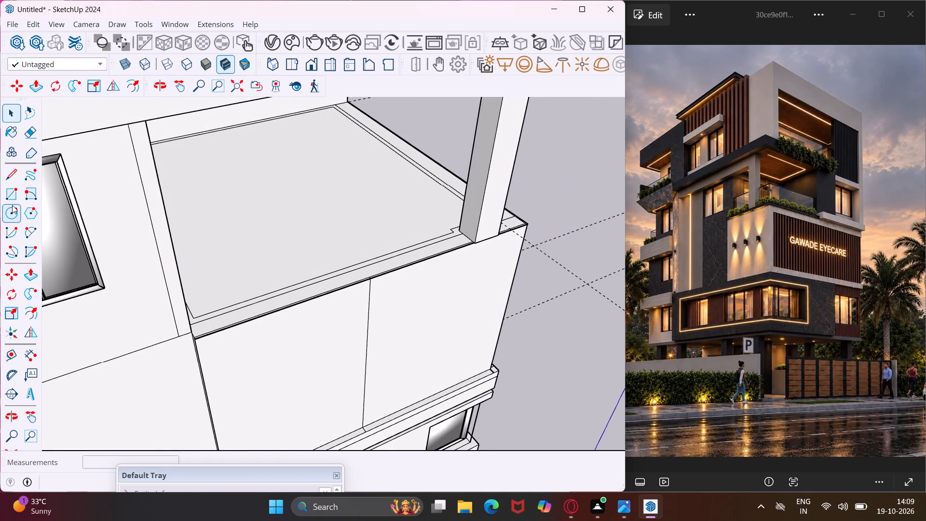
click(11, 175)
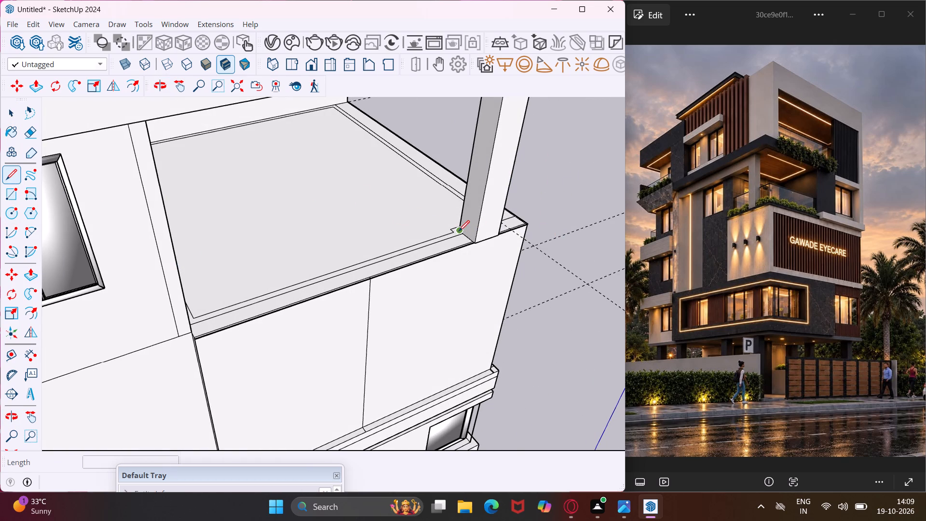
scroll(451, 235, up, 15)
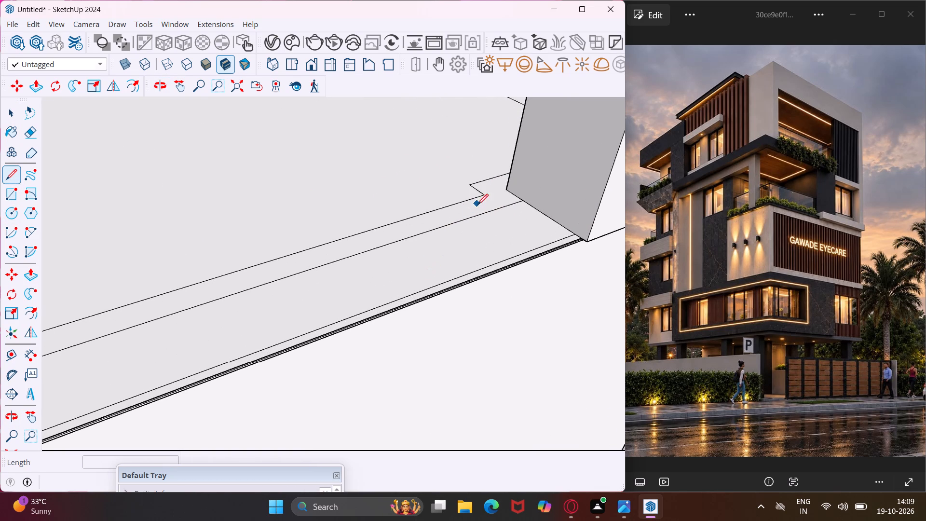
click(483, 196)
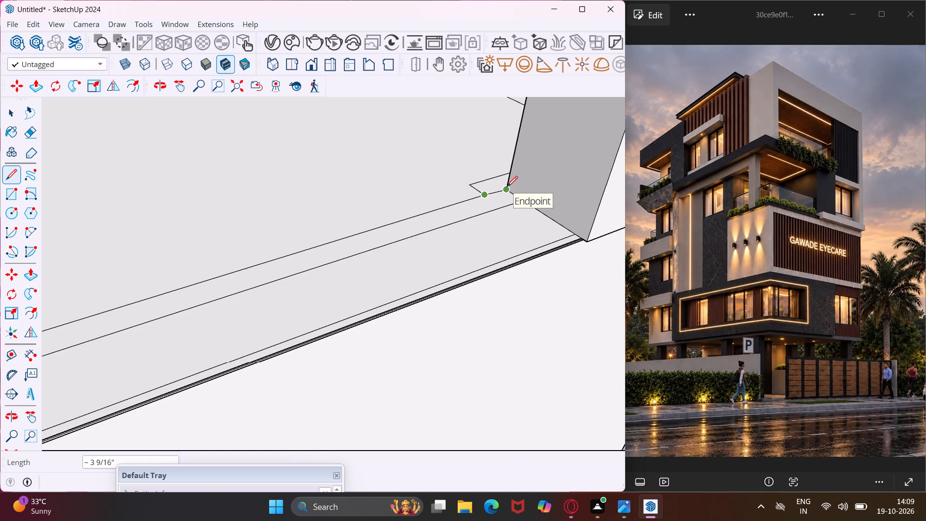
scroll(505, 187, up, 6)
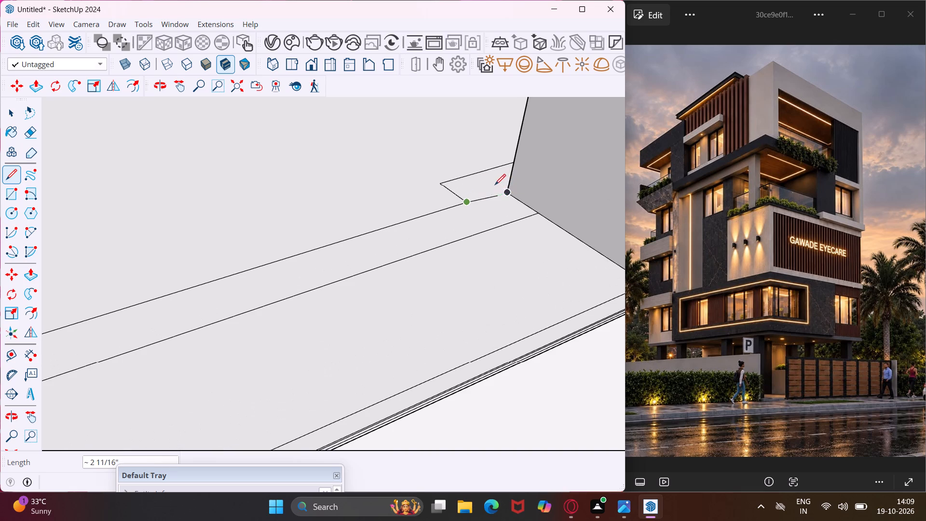
middle_drag(507, 191, 570, 211)
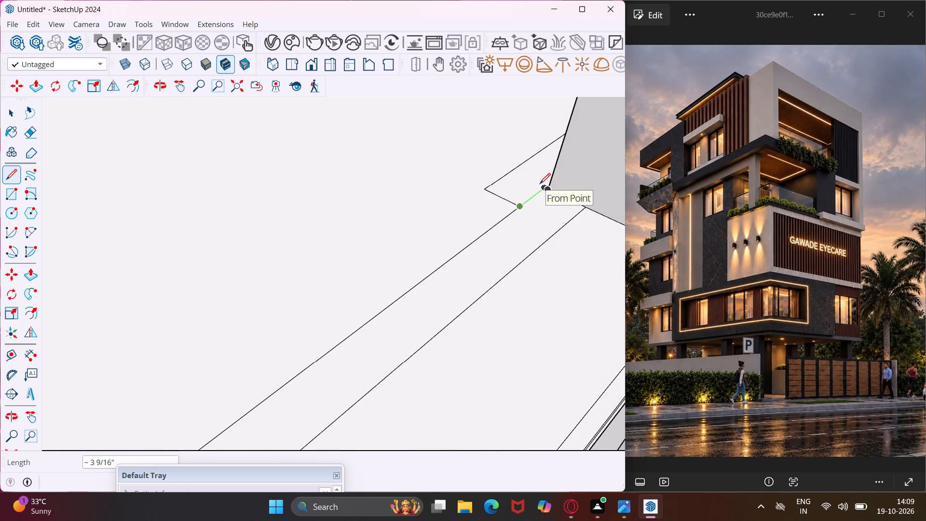
scroll(540, 184, up, 9)
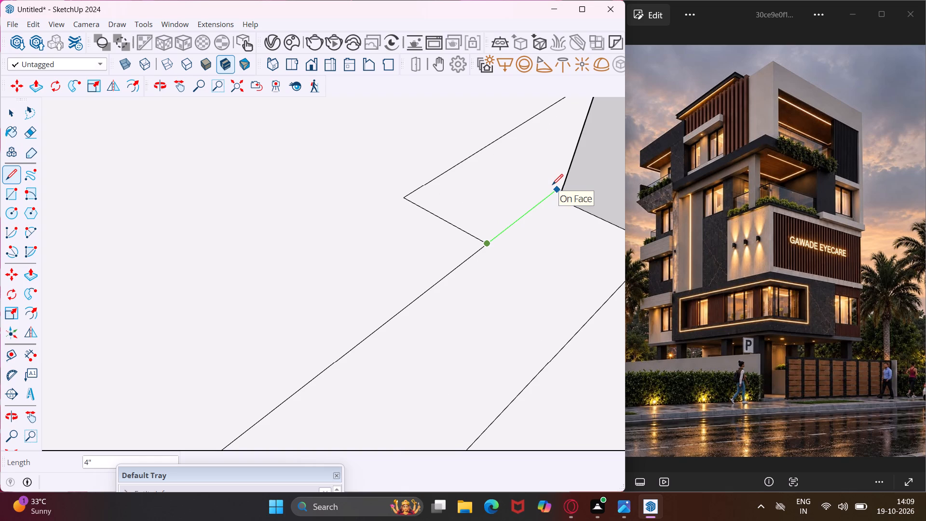
middle_drag(548, 186, 409, 214)
scroll(406, 214, down, 15)
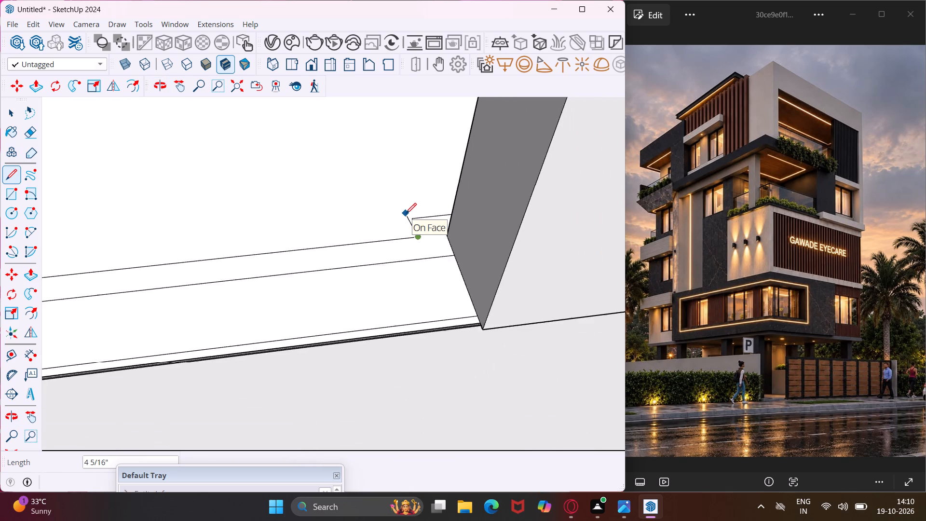
scroll(406, 214, down, 9)
middle_drag(516, 219, 326, 219)
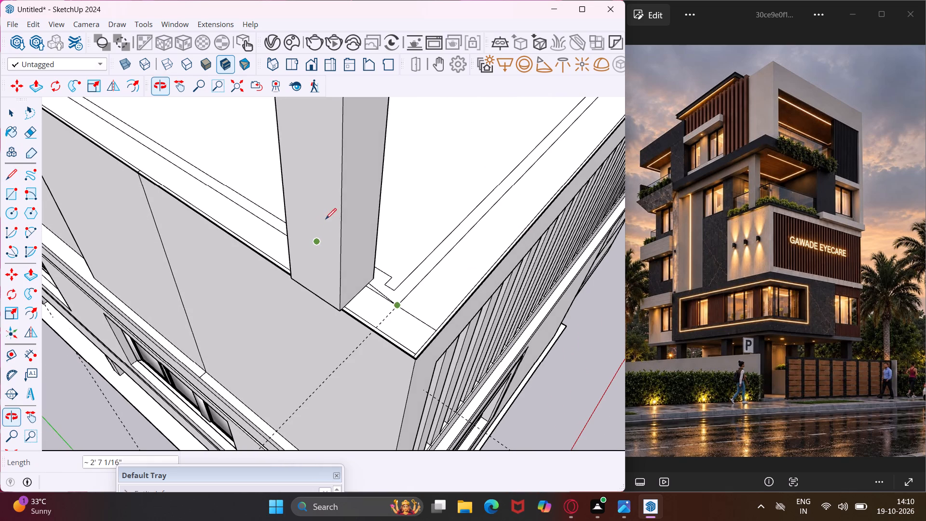
scroll(388, 283, up, 3)
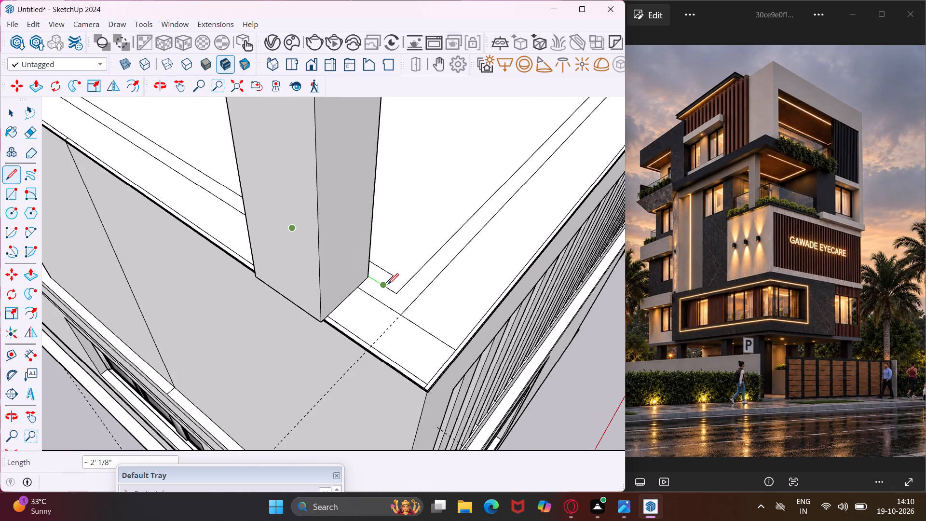
click(385, 285)
key(Escape)
key(space)
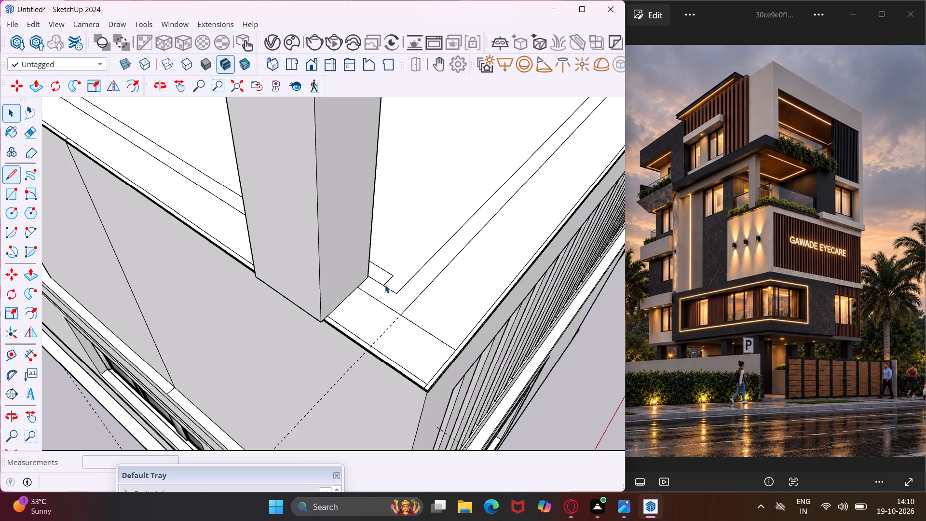
Erase the three leftover notch edges of the offset outline beside the terrace's corner column.
middle_drag(385, 265, 206, 272)
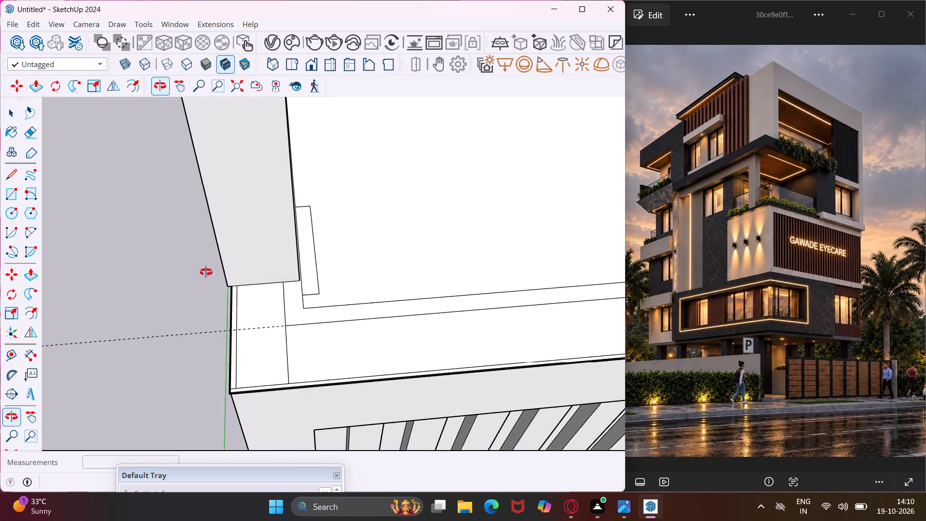
middle_drag(206, 272, 183, 279)
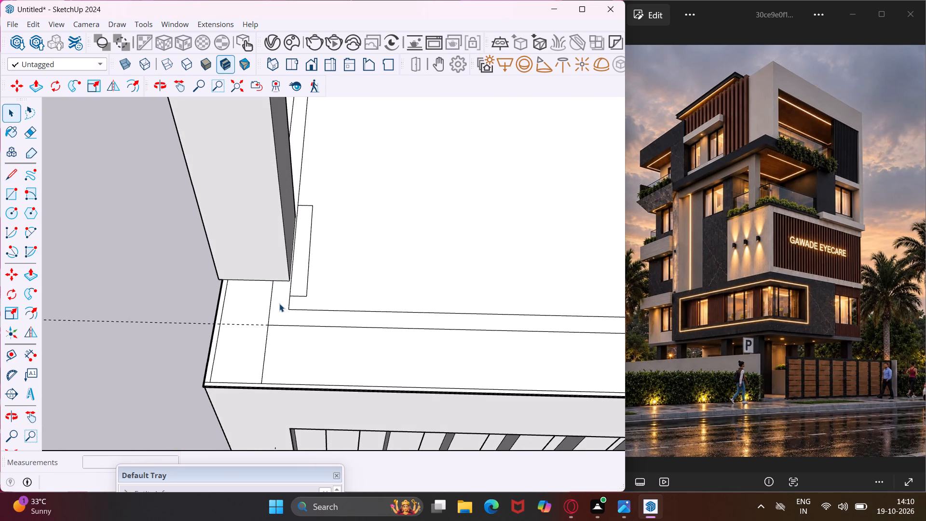
scroll(279, 303, up, 7)
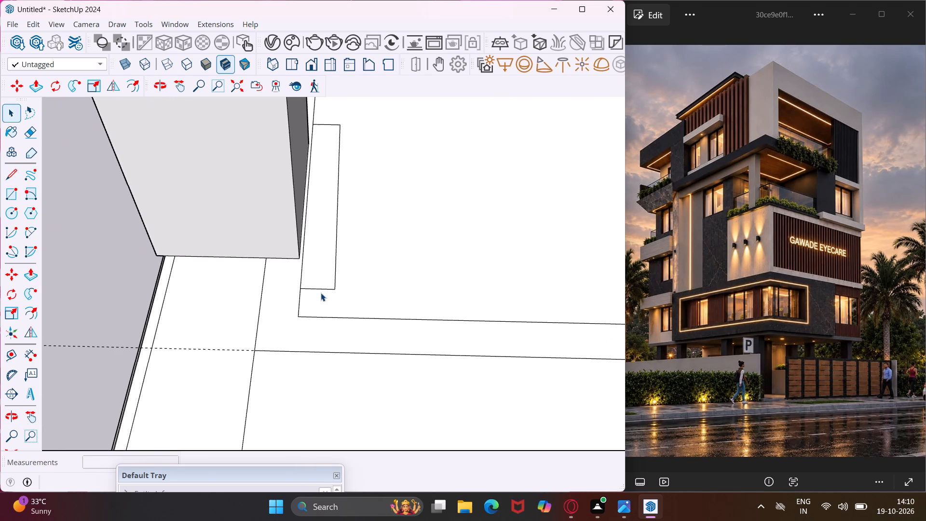
key(e)
click(335, 280)
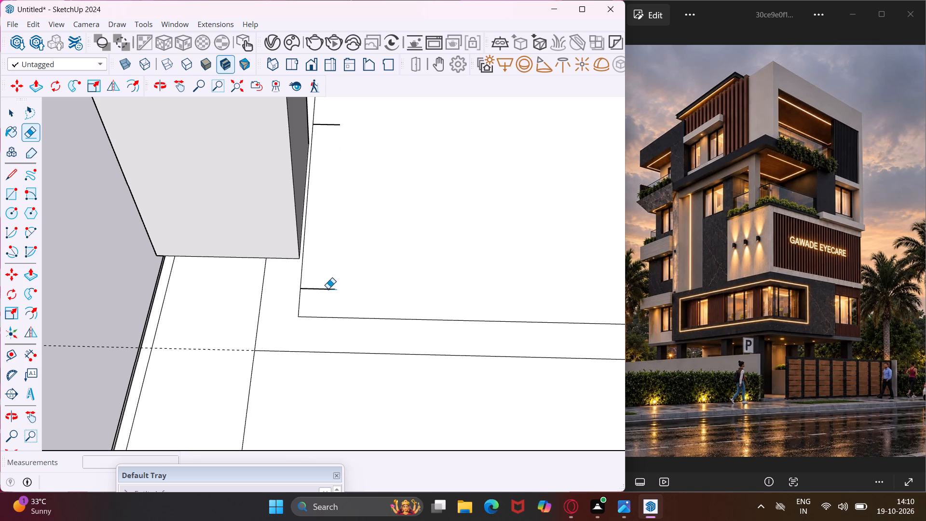
click(326, 288)
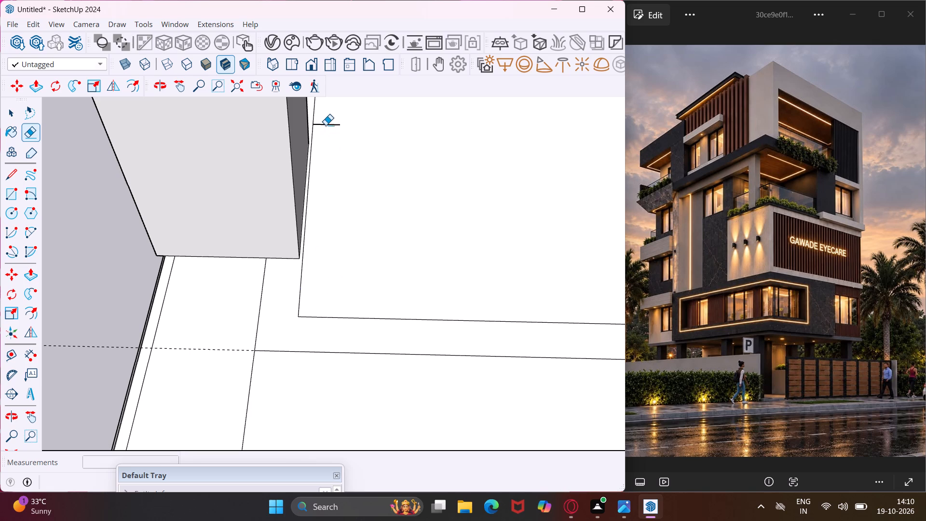
click(326, 125)
key(Escape)
key(space)
Move the outline's closing line sideways so that it meets the corner column's inner corner.
scroll(301, 269, up, 3)
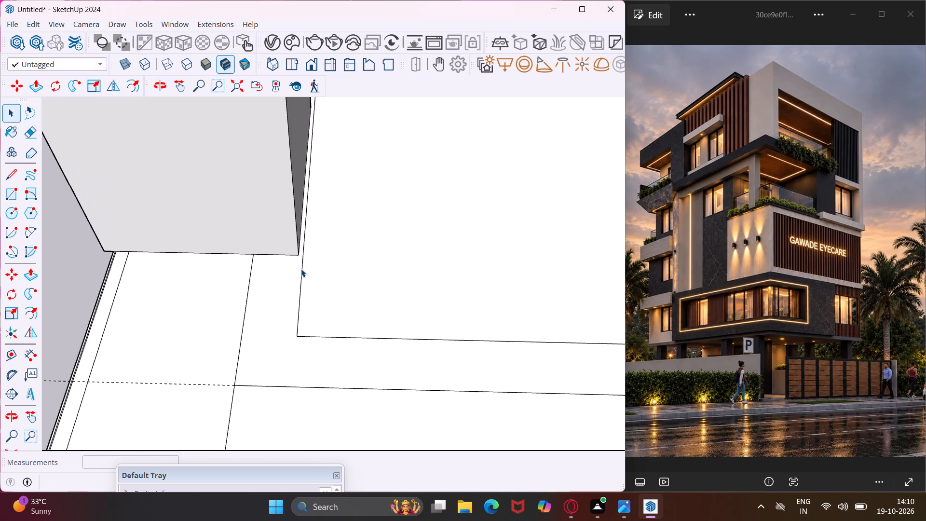
click(301, 272)
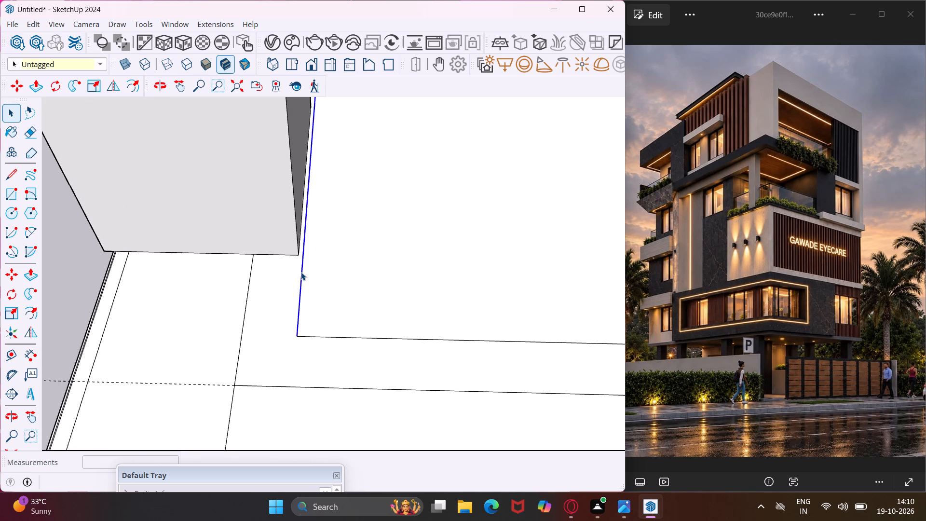
scroll(301, 272, down, 5)
key(m)
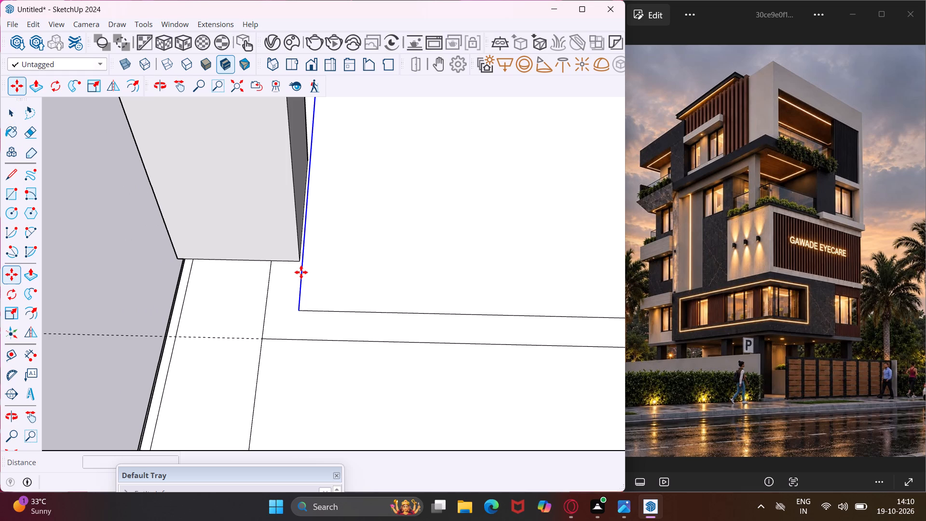
scroll(301, 261, up, 16)
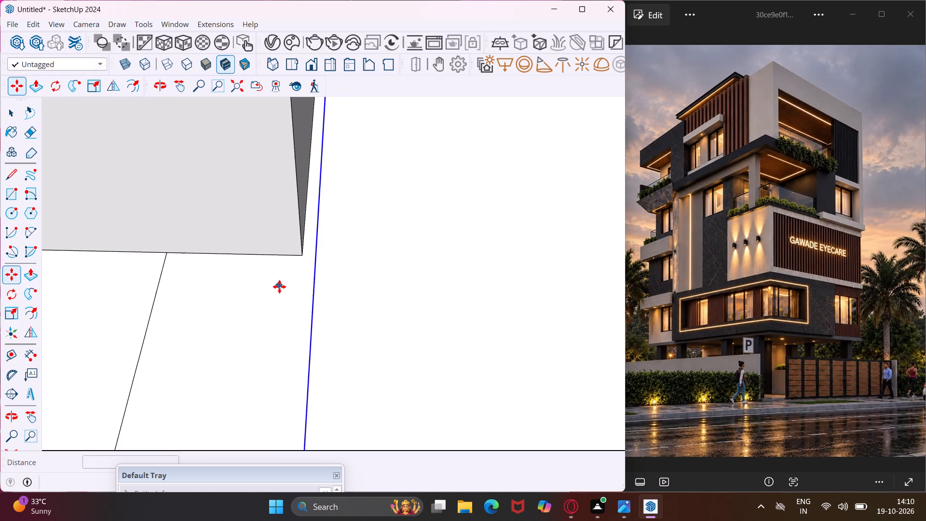
scroll(279, 287, up, 3)
click(334, 241)
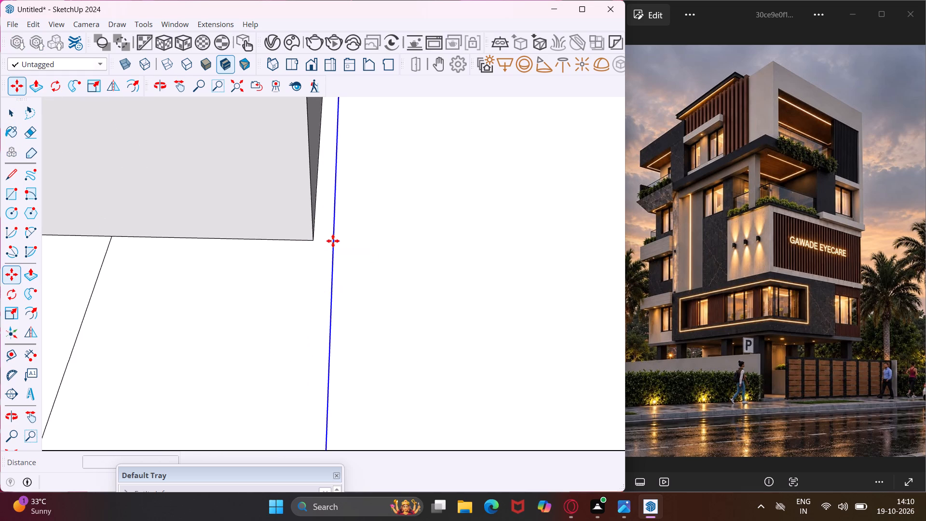
click(314, 240)
scroll(292, 239, down, 5)
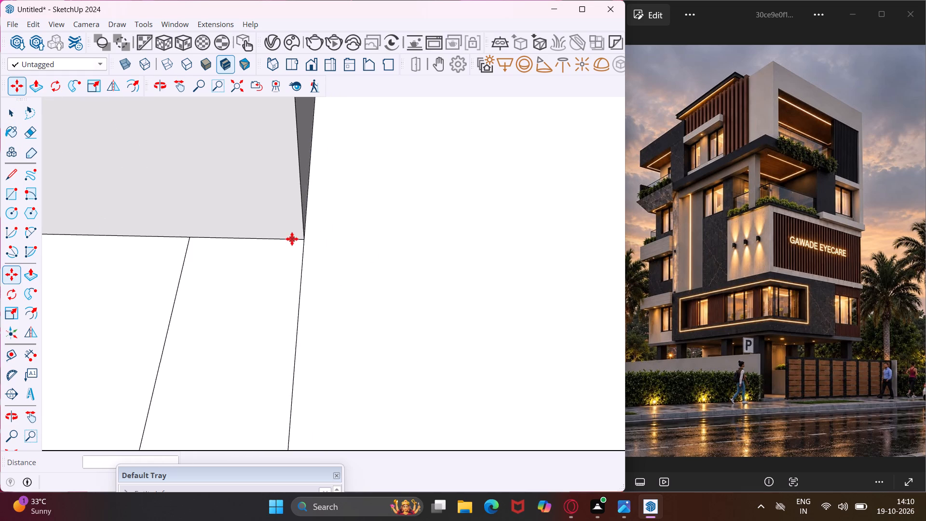
scroll(292, 239, down, 11)
key(Escape)
key(space)
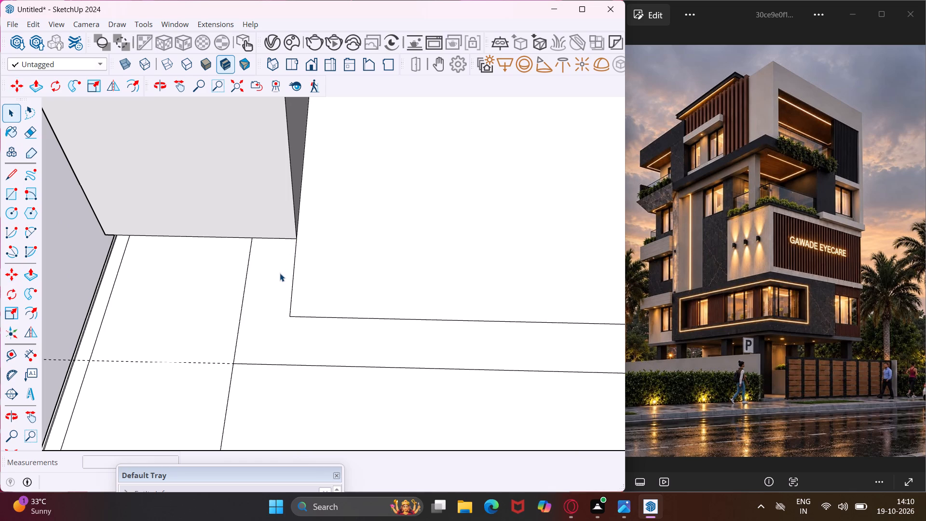
Offset the outline of the narrow border strip around the terrace floor inward about 1 1/16".
click(275, 284)
scroll(274, 285, down, 7)
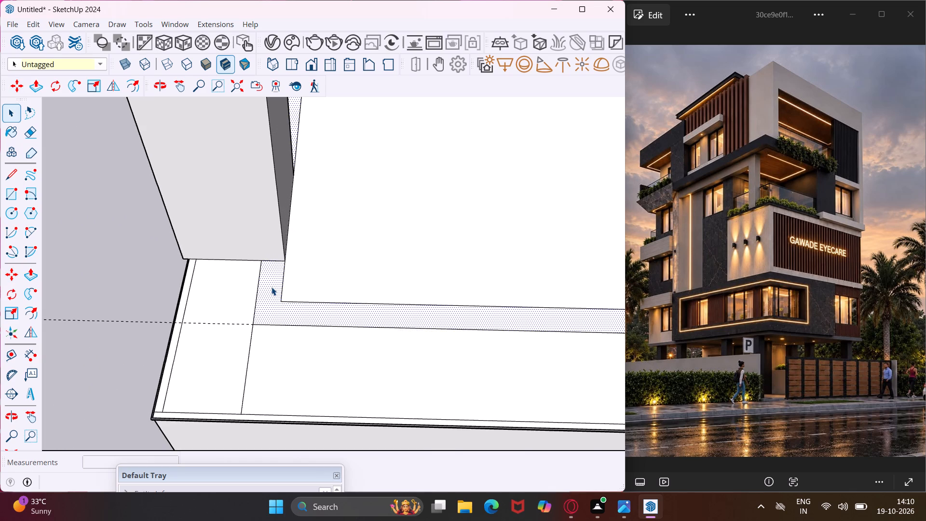
scroll(272, 287, down, 3)
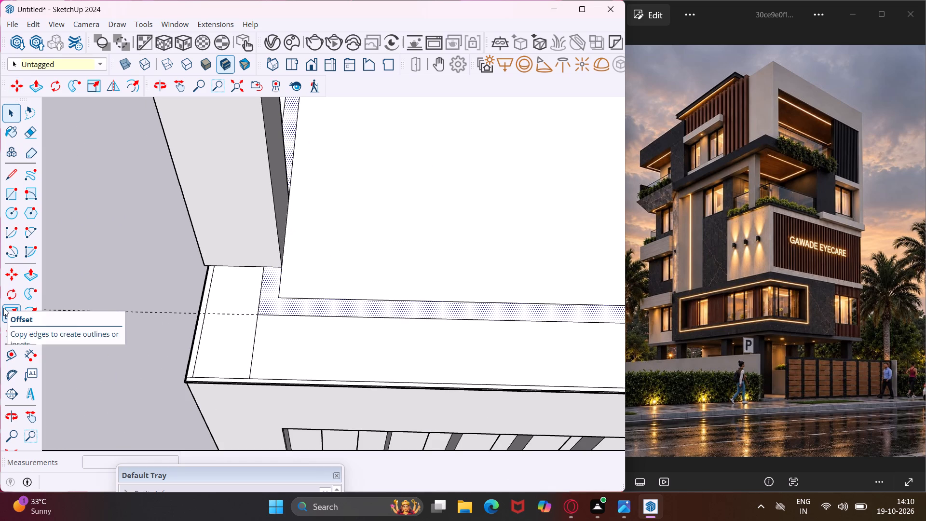
click(23, 314)
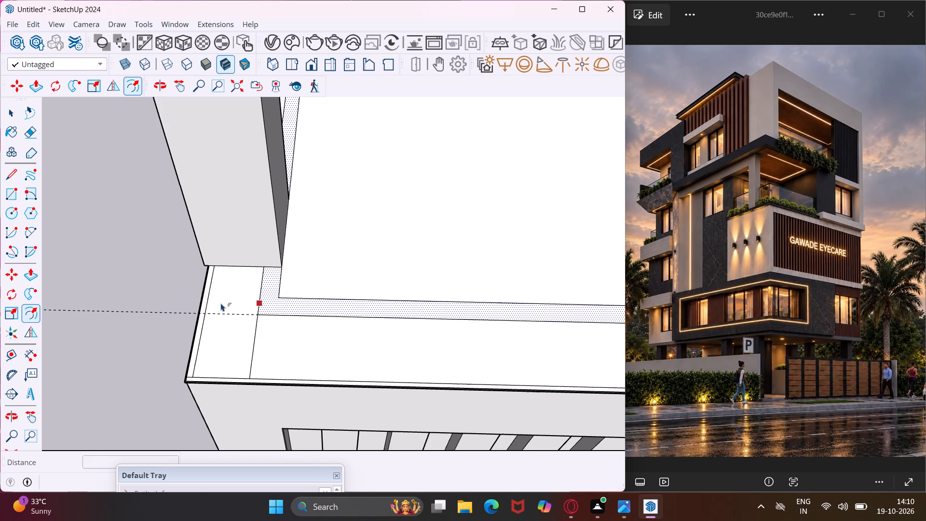
scroll(259, 304, up, 2)
click(259, 304)
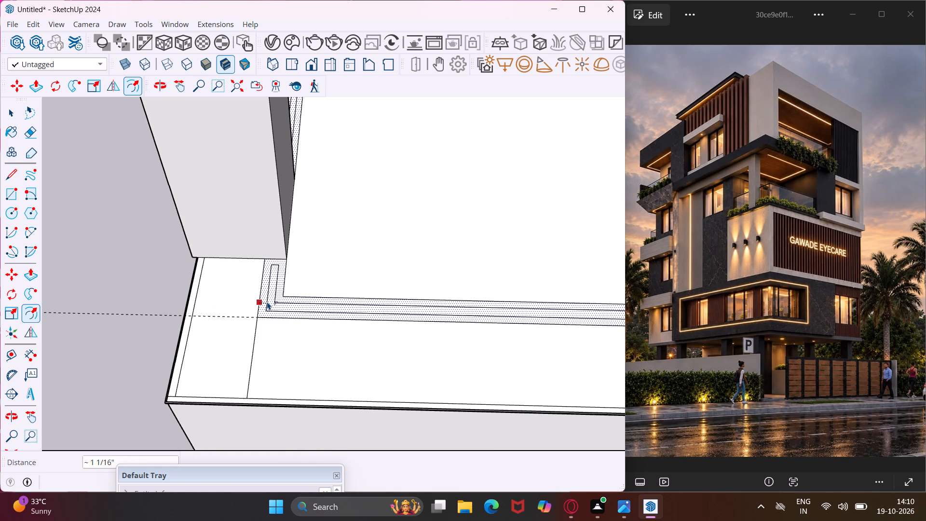
click(267, 302)
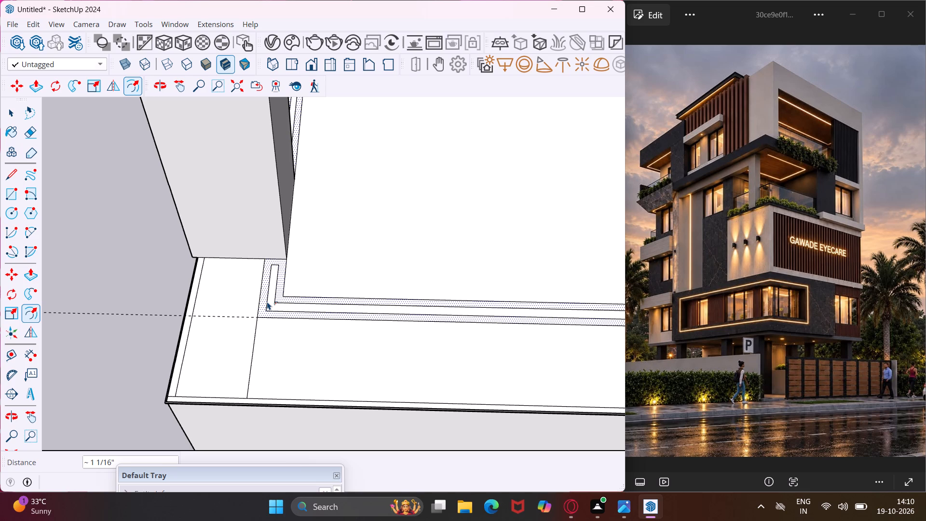
key(Escape)
key(space)
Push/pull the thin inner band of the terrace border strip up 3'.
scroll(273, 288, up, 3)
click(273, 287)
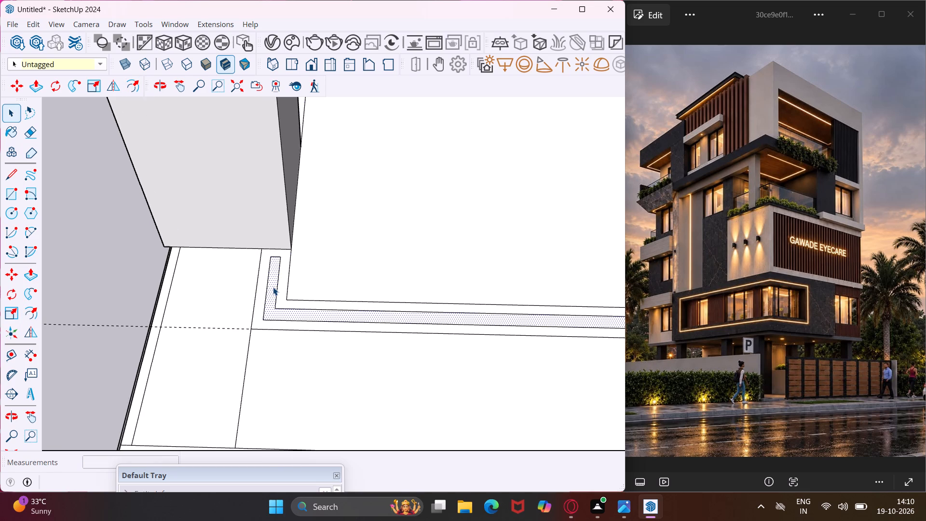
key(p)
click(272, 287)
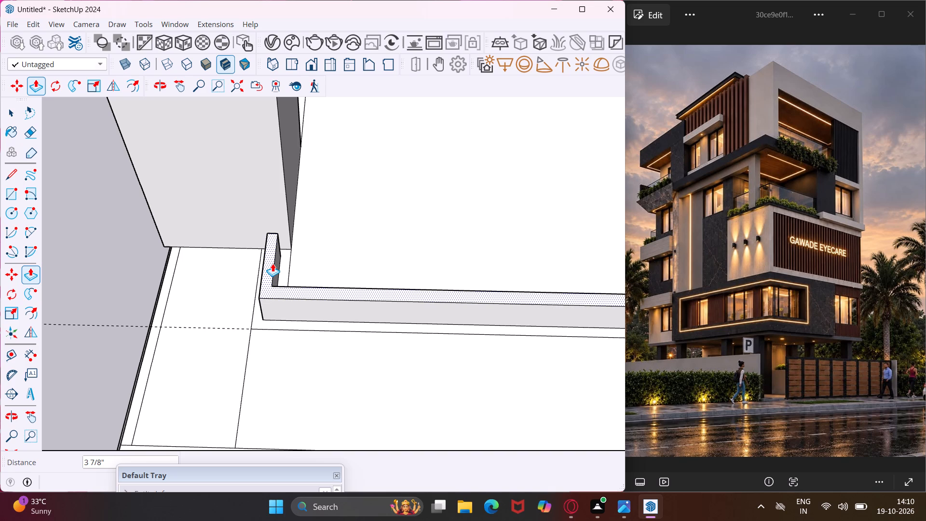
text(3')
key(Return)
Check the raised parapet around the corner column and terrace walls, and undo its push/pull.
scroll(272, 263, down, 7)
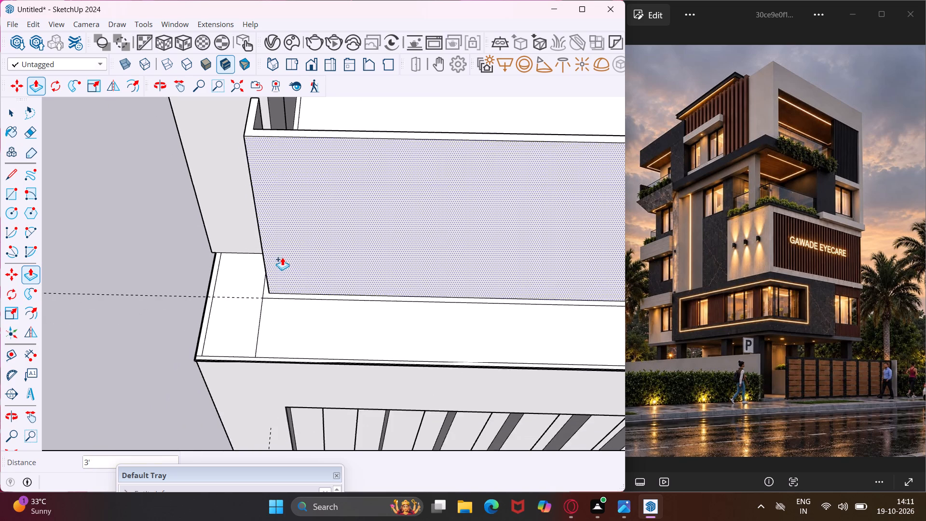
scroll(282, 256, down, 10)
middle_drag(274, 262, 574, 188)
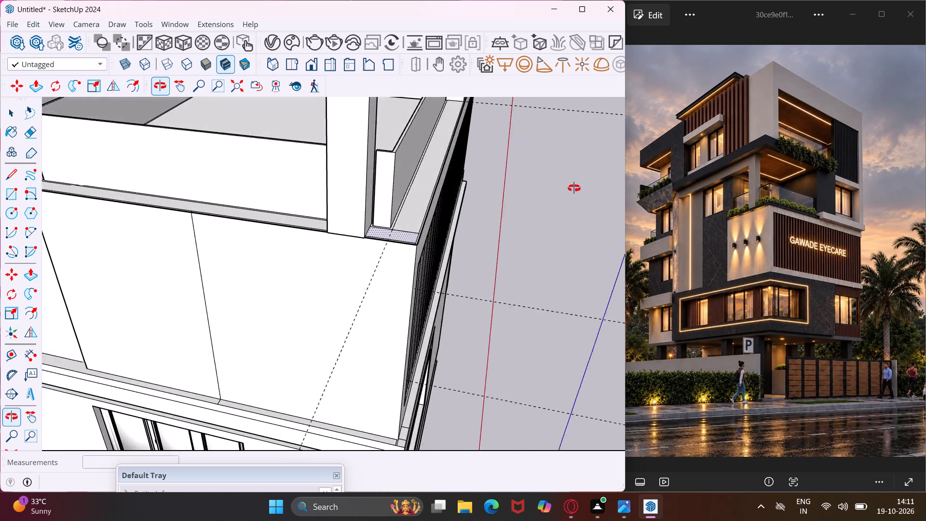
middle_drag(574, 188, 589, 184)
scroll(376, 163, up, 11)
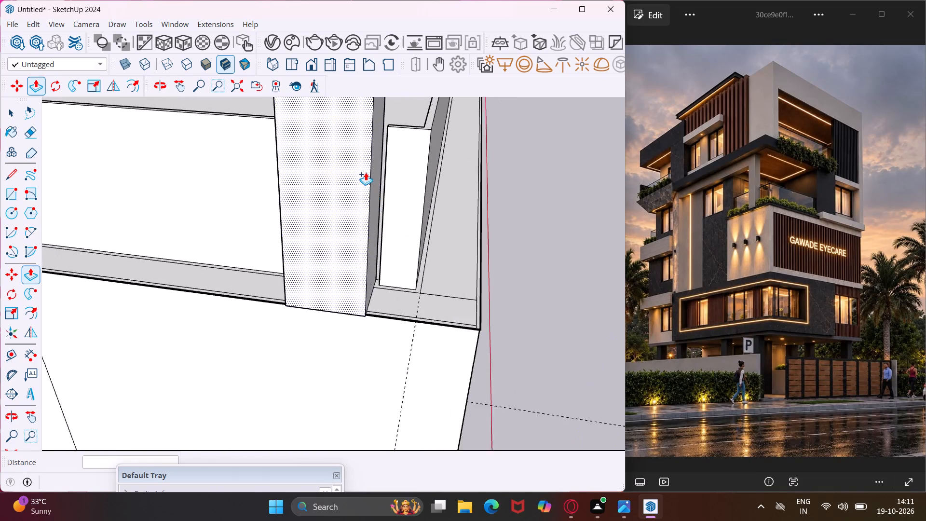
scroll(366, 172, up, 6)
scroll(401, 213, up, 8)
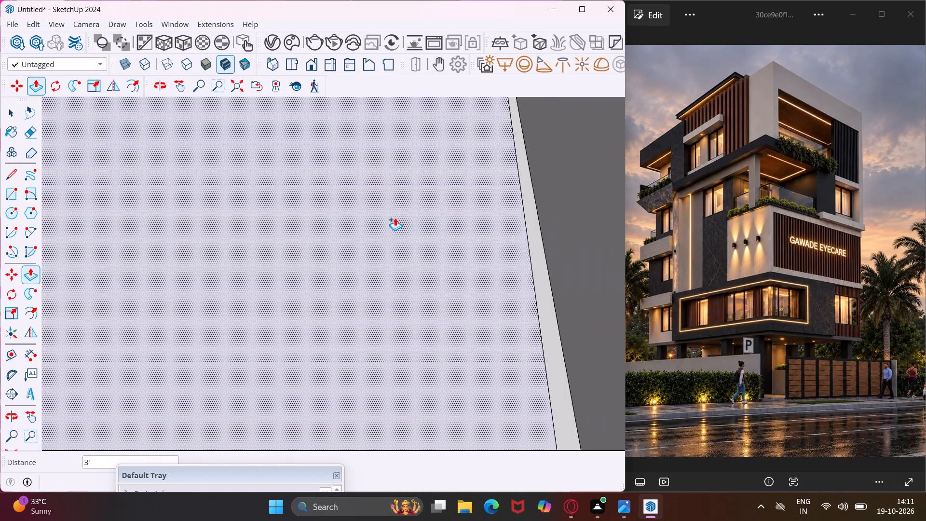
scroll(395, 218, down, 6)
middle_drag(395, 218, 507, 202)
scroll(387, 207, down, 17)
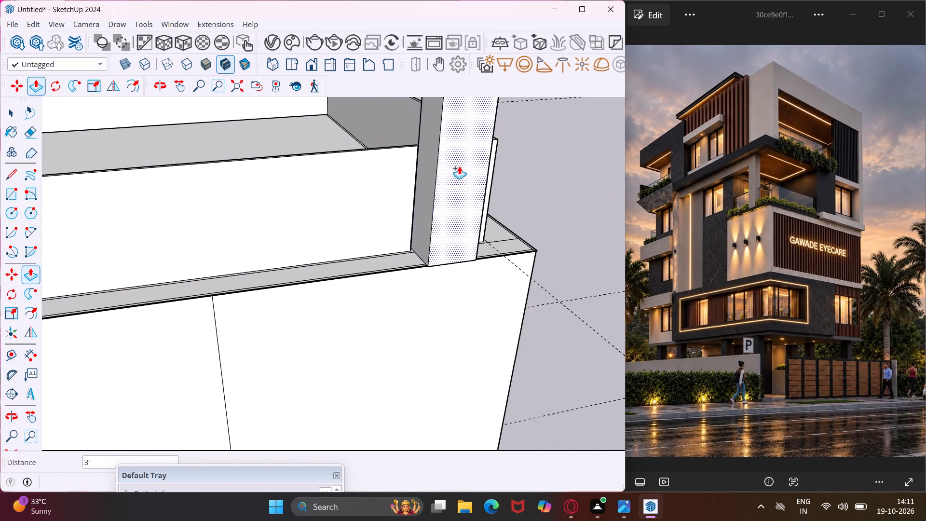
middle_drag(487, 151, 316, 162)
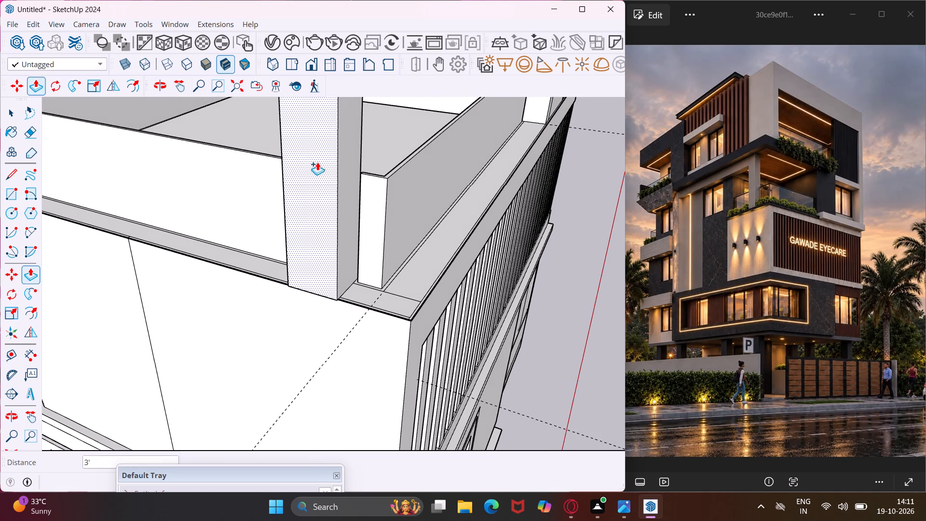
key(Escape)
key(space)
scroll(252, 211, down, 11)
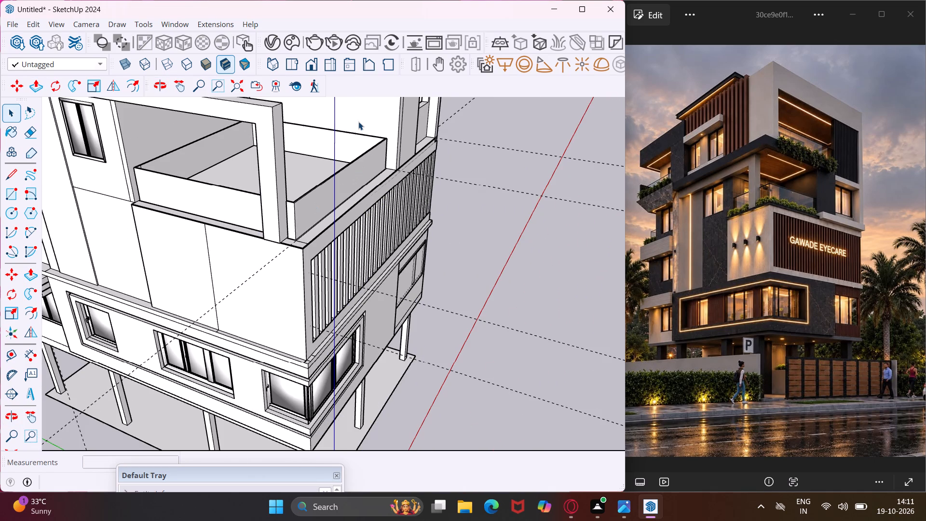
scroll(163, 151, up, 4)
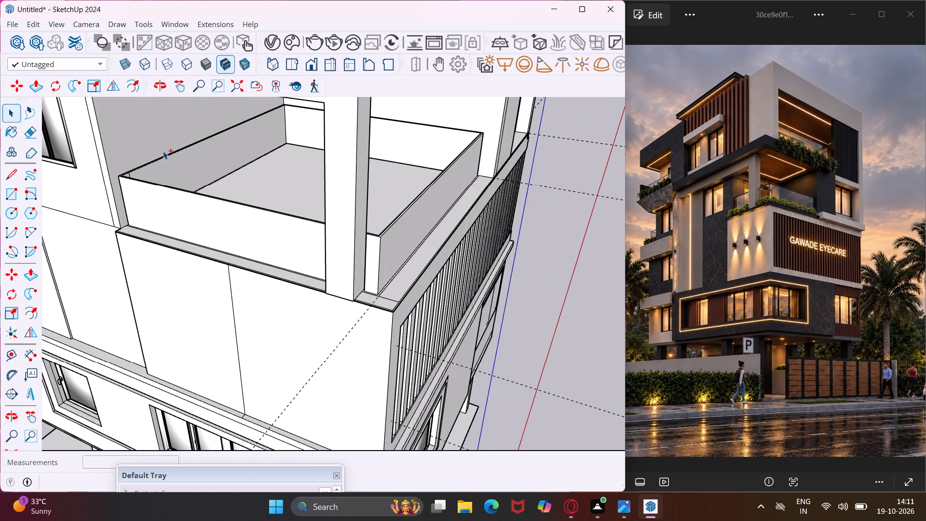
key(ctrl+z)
Draw a line about 3 9/16" long from the innermost outline's corner to the wall, at the terrace end away from the slatted front.
scroll(136, 219, up, 9)
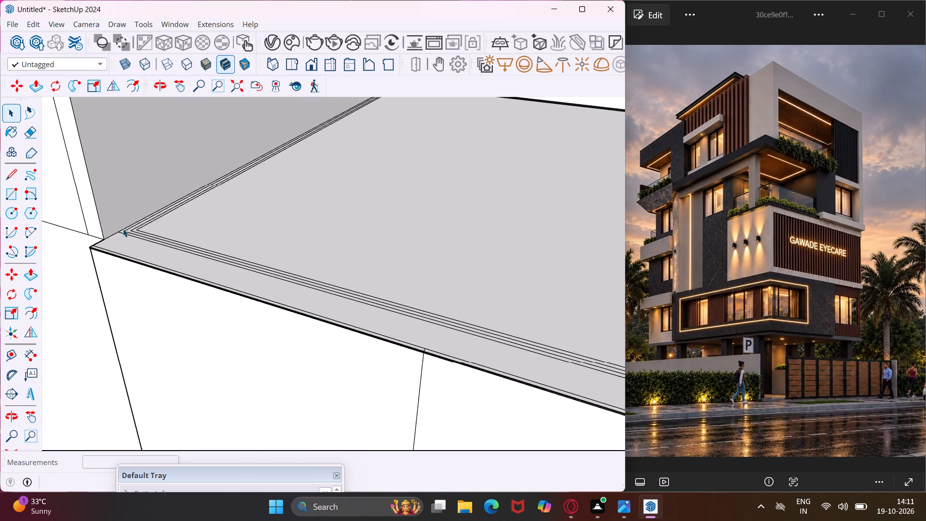
middle_drag(123, 229, 163, 291)
scroll(163, 291, up, 1)
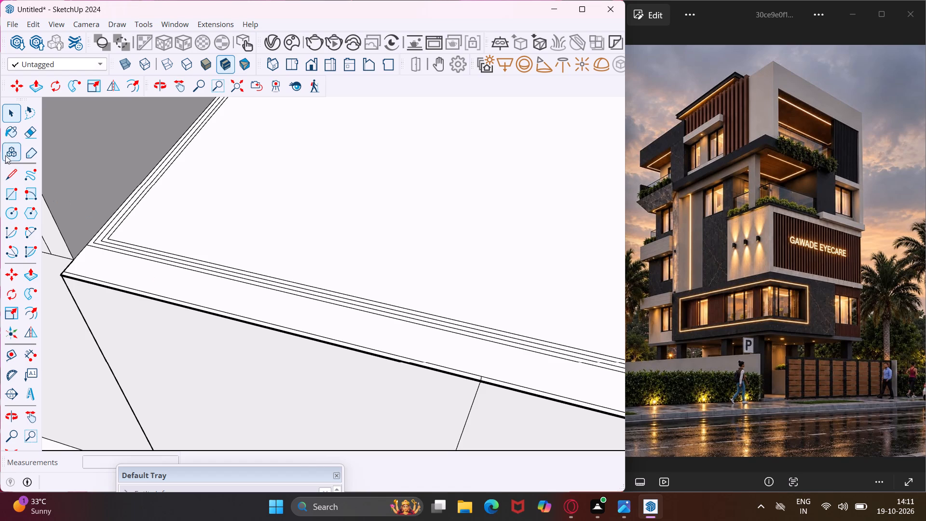
click(9, 168)
scroll(109, 239, up, 4)
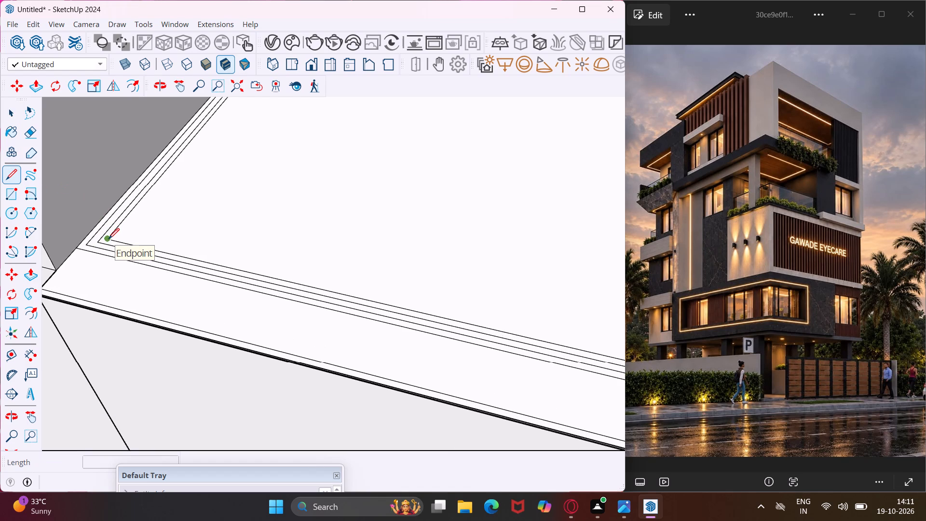
click(109, 239)
click(86, 233)
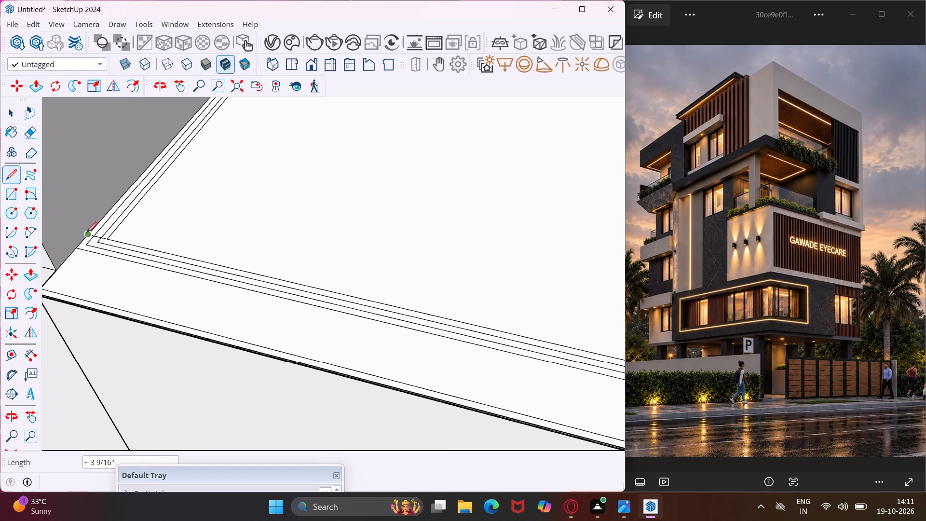
Draw three lines about 3 9/16", 2 1/2" and 1 1/16" from the border outlines' corners to the wall, at the slatted-front end.
scroll(76, 229, down, 6)
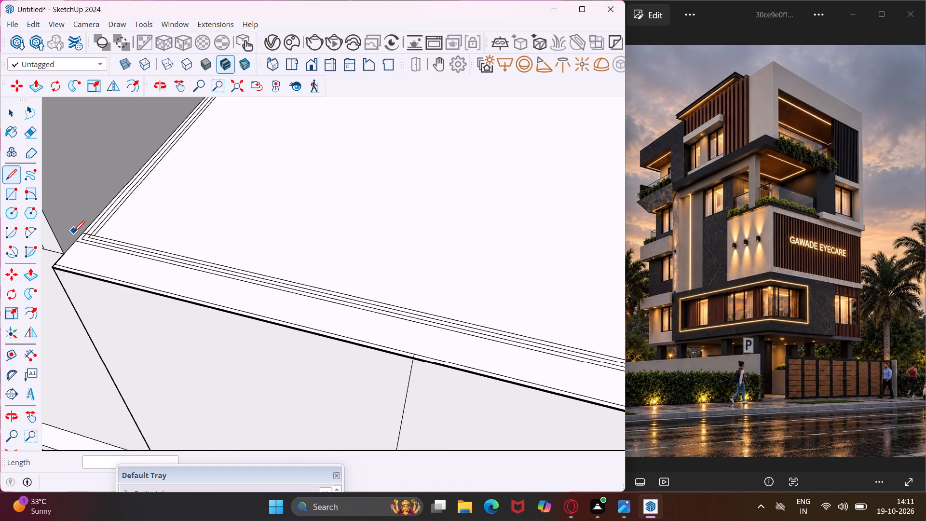
scroll(74, 232, down, 8)
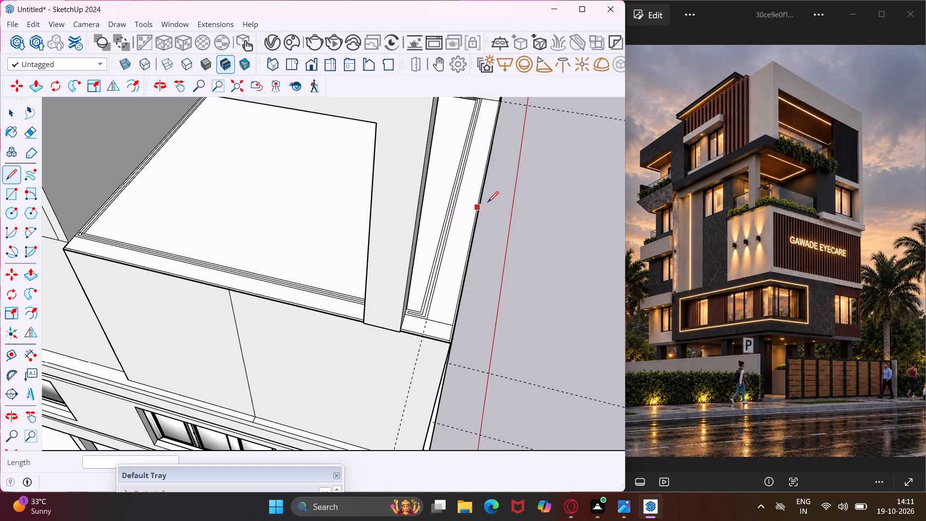
middle_drag(488, 201, 276, 221)
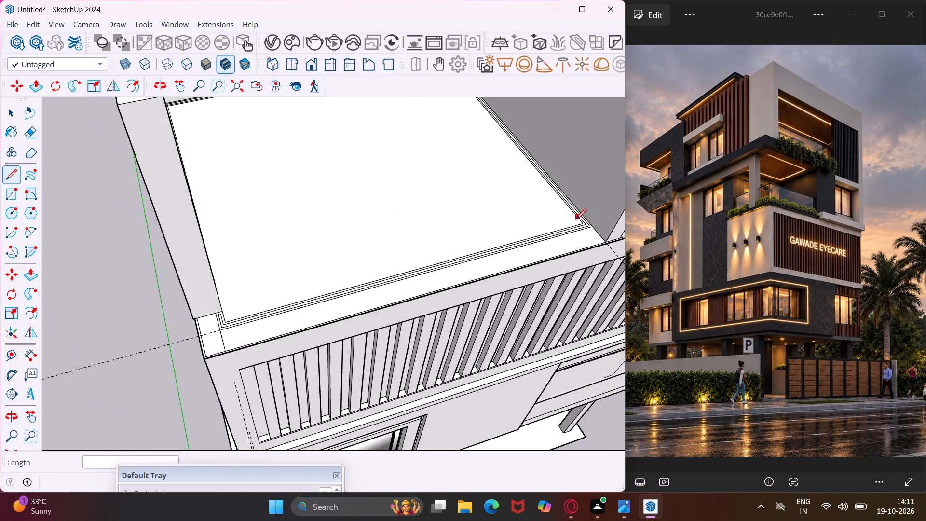
scroll(576, 219, up, 5)
scroll(619, 200, up, 9)
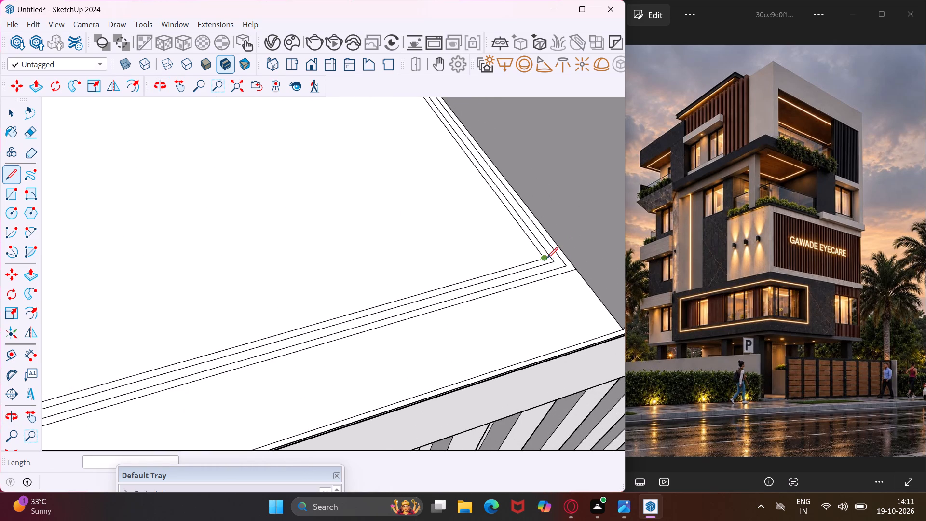
click(543, 260)
click(562, 252)
scroll(555, 261, up, 4)
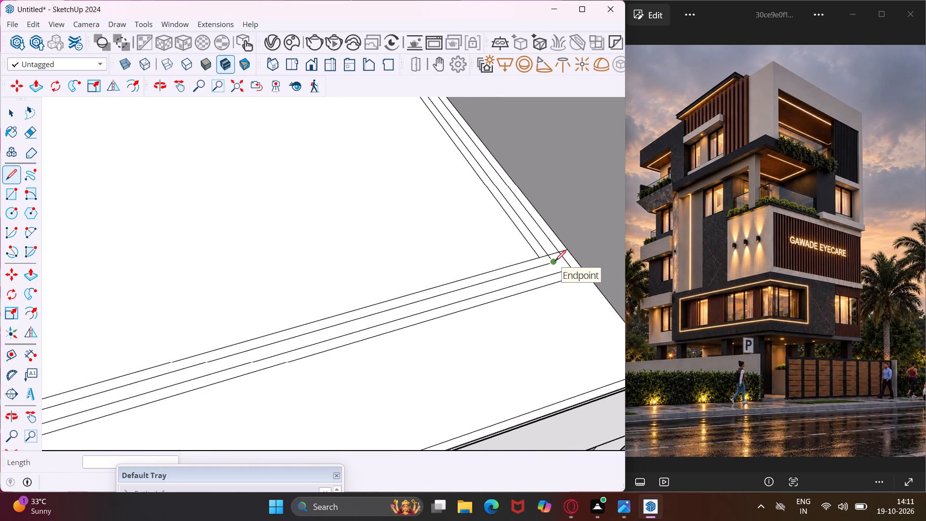
click(555, 260)
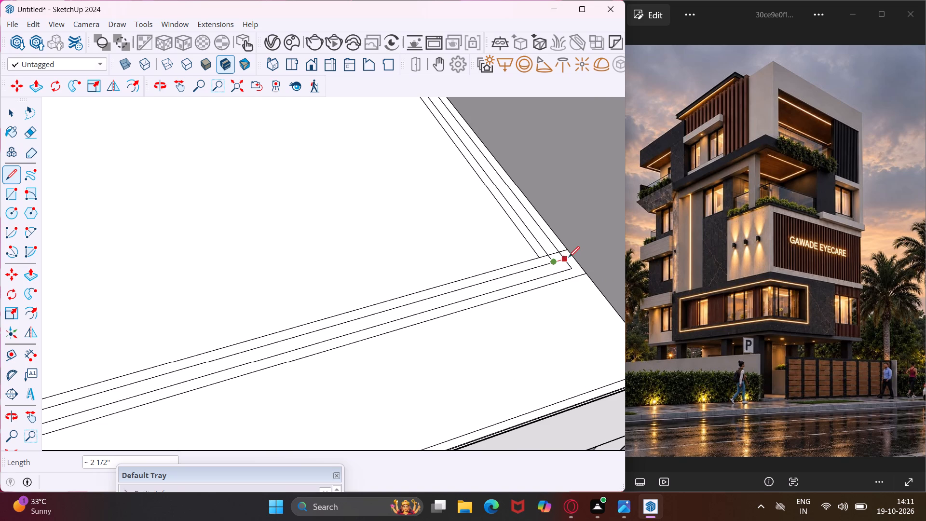
click(572, 257)
click(571, 269)
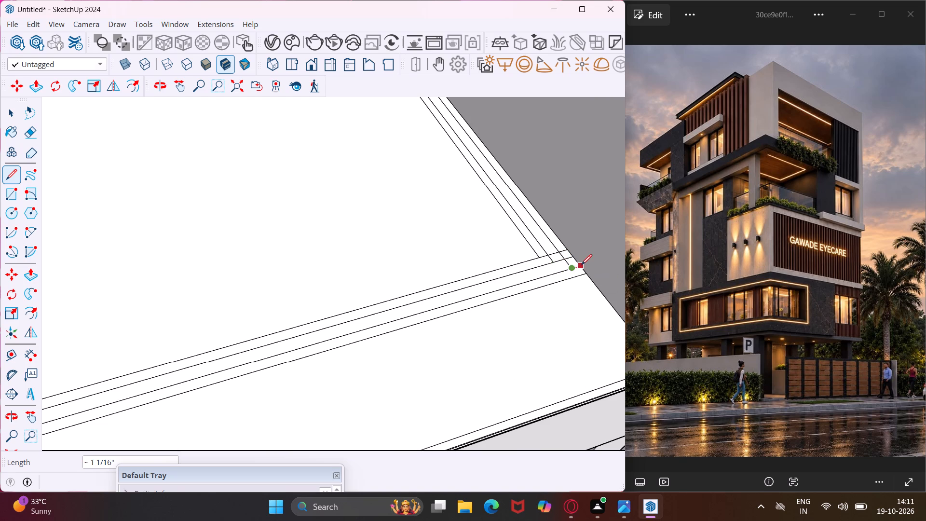
click(581, 265)
Extend the thin band's two outlines about 1 1/16" to the corner column's face, on the column's slatted-front side.
scroll(517, 256, down, 19)
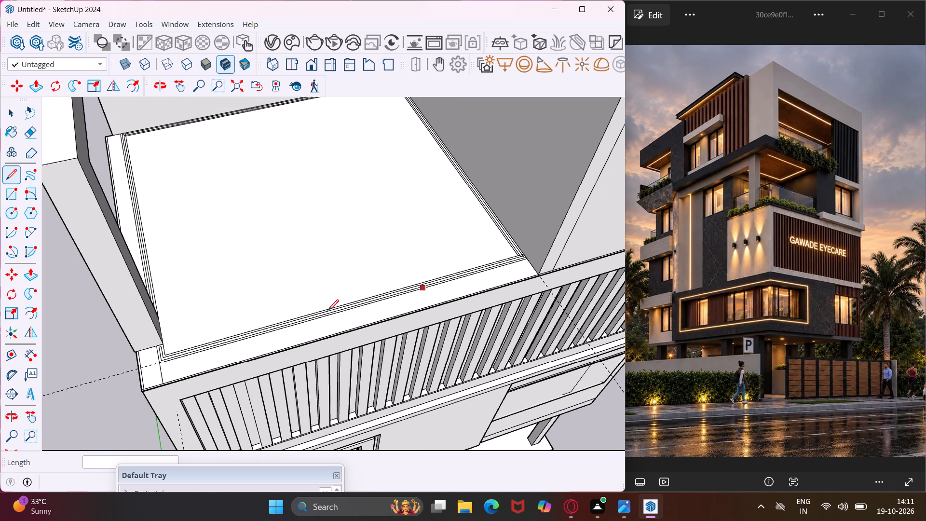
scroll(163, 347, up, 11)
scroll(118, 377, up, 4)
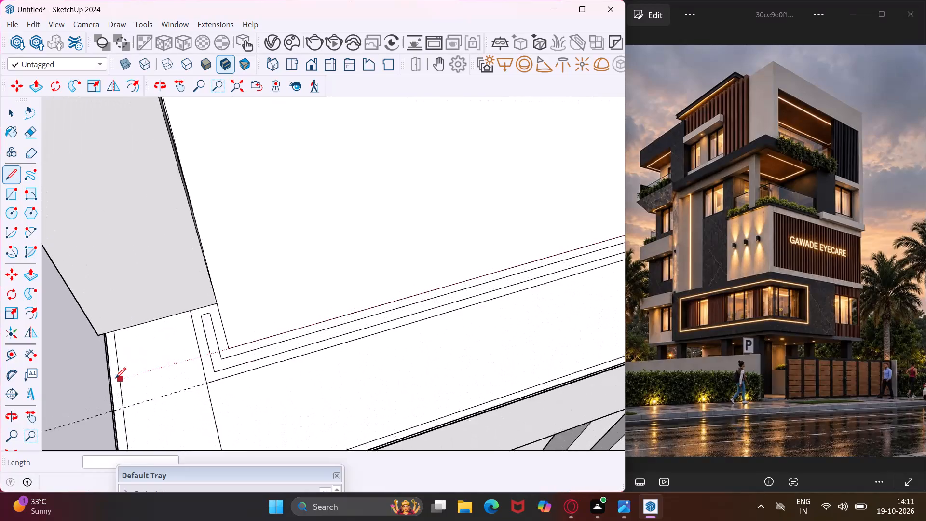
scroll(115, 378, up, 7)
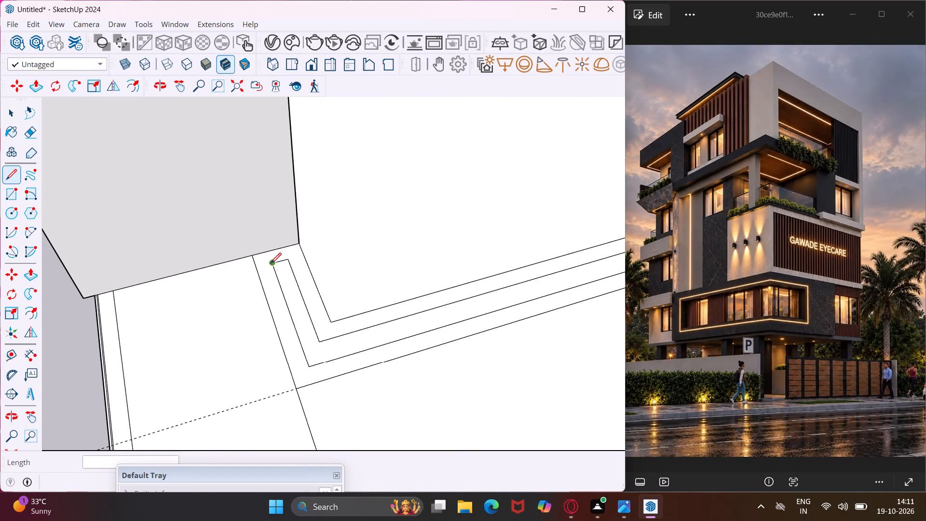
click(271, 263)
click(269, 253)
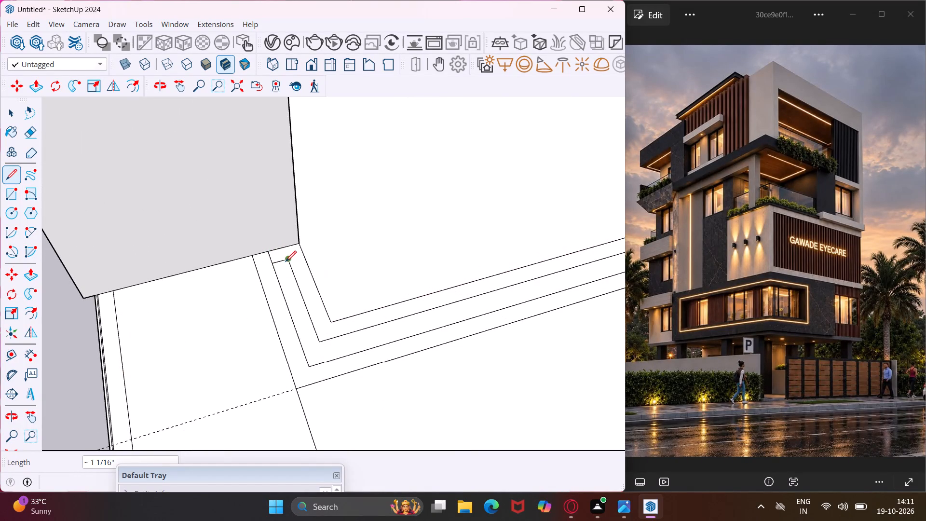
click(288, 259)
click(284, 248)
Extend the thin band's two outlines about 1 1/16" to the corner column's other face, on the side terrace edge.
middle_drag(238, 286, 525, 257)
scroll(510, 250, down, 11)
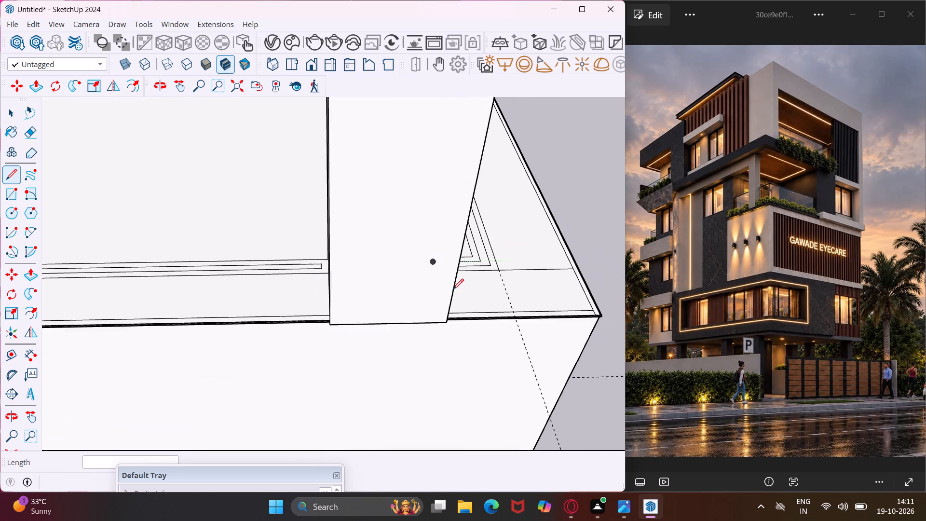
middle_drag(278, 293, 427, 294)
scroll(394, 250, up, 5)
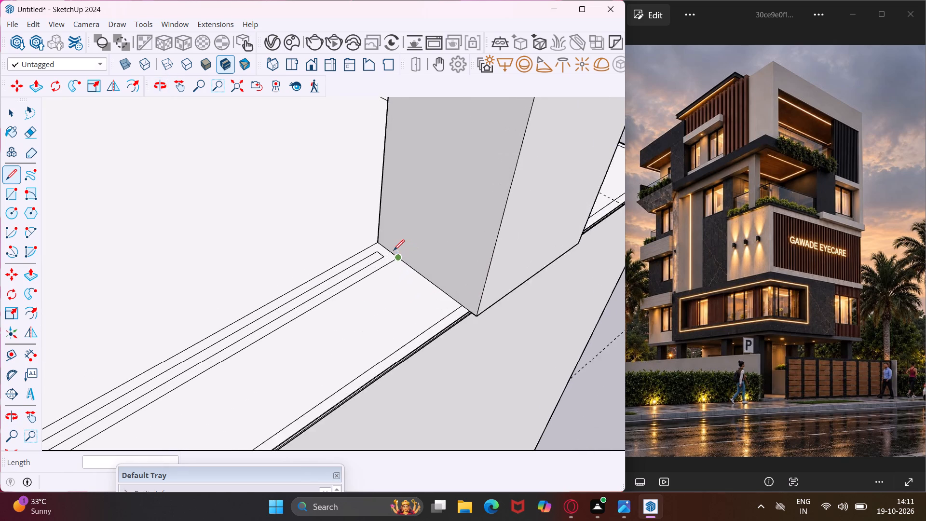
scroll(394, 250, up, 10)
click(392, 251)
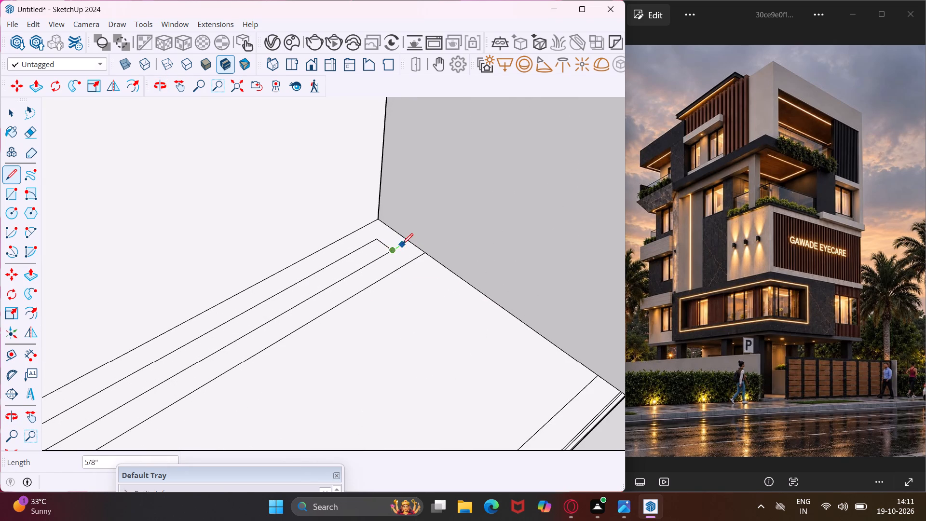
click(406, 241)
click(375, 237)
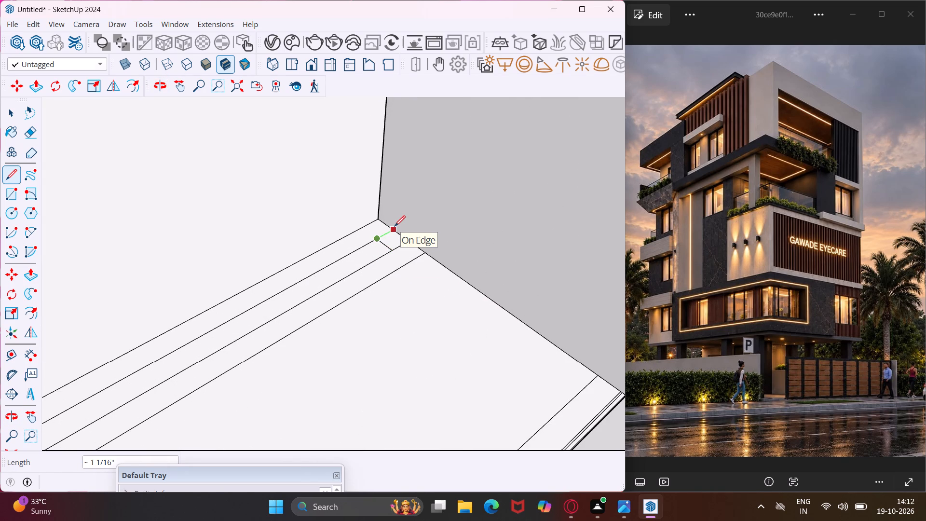
click(395, 226)
Draw lines from the thin band's two outline corners to the wall, at the terrace end away from the slatted front.
scroll(368, 227, down, 18)
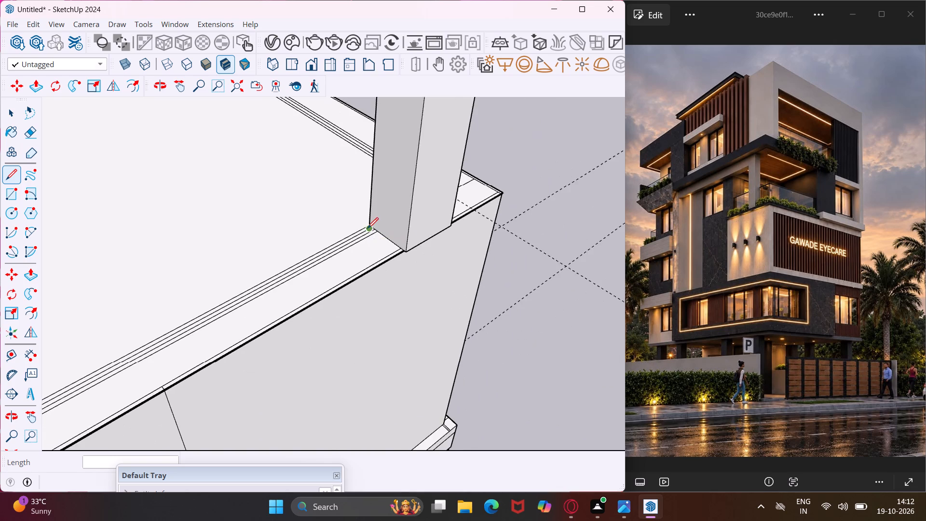
scroll(368, 228, down, 12)
middle_drag(218, 300, 70, 352)
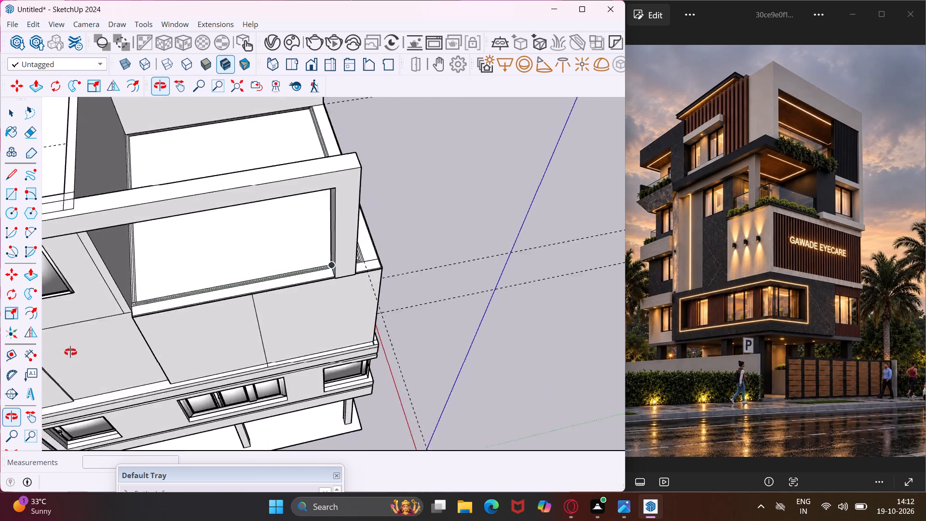
middle_drag(70, 352, 48, 353)
scroll(110, 250, up, 6)
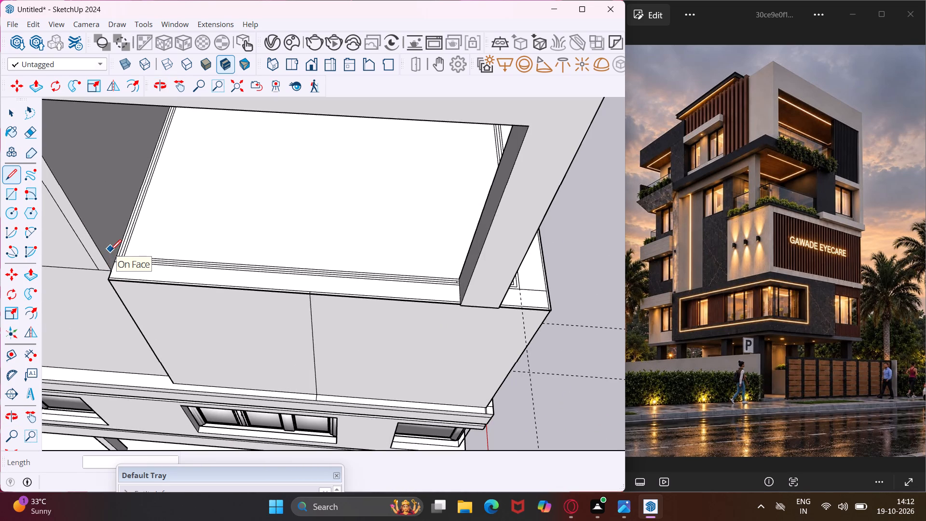
scroll(110, 250, up, 16)
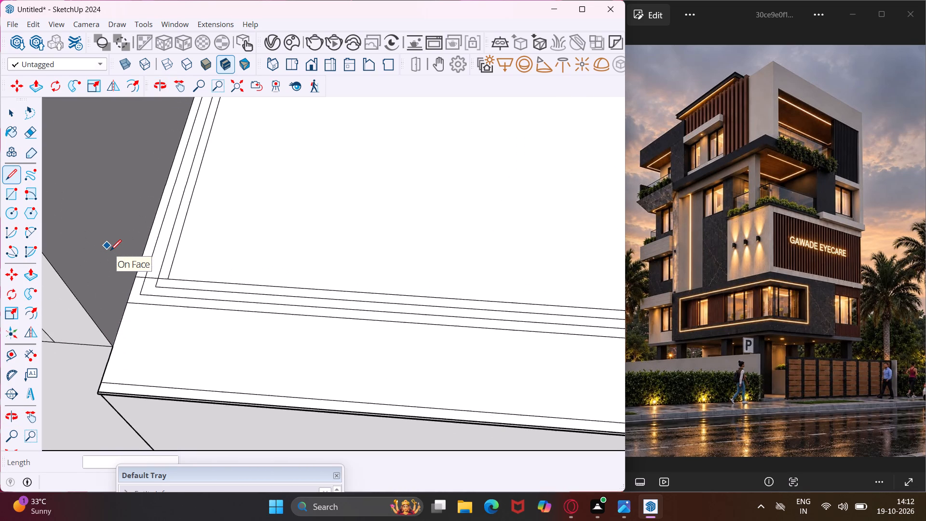
scroll(110, 250, up, 5)
click(179, 305)
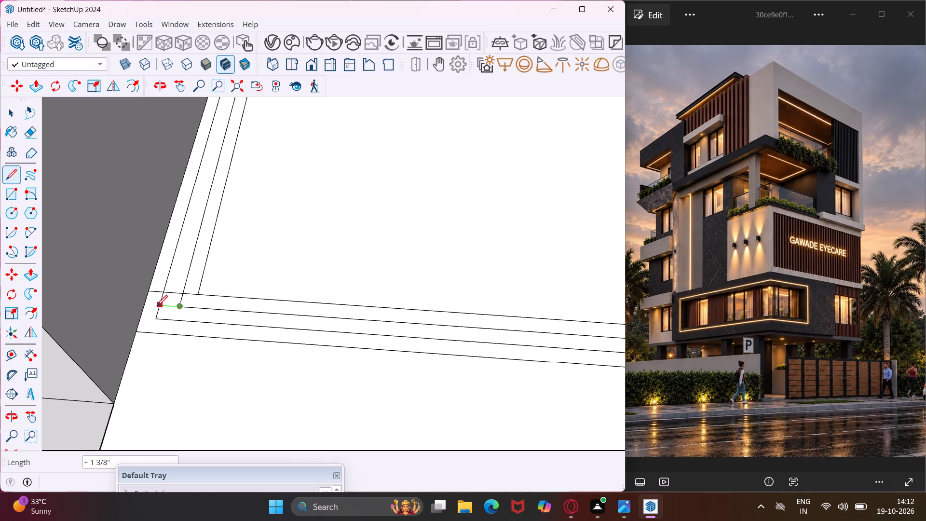
click(145, 306)
click(158, 319)
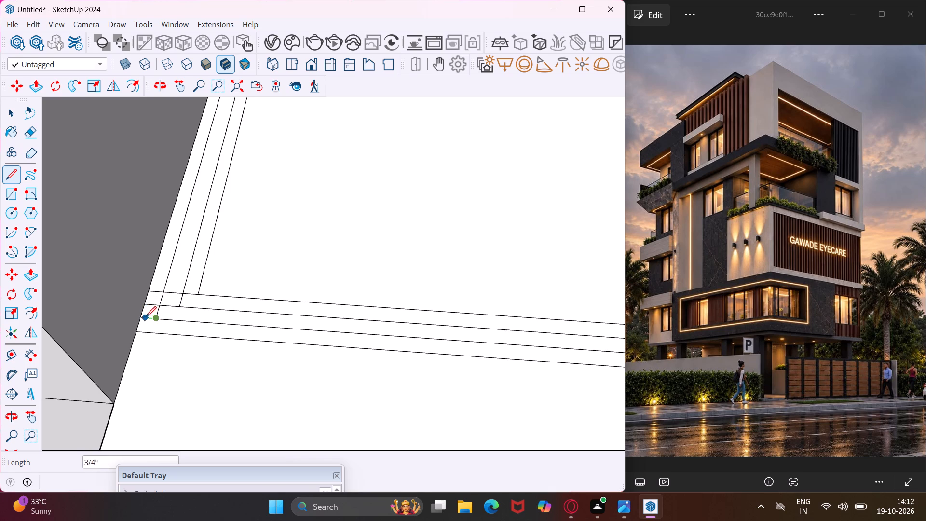
click(140, 316)
key(Escape)
key(space)
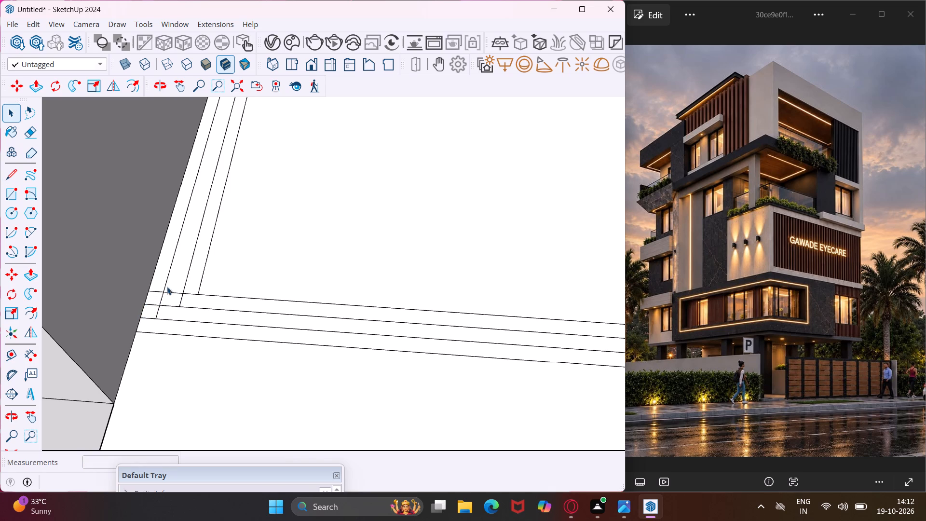
Erase the short segments crossing the thin band along the side terrace edge, at the wall corner and beside the column.
key(e)
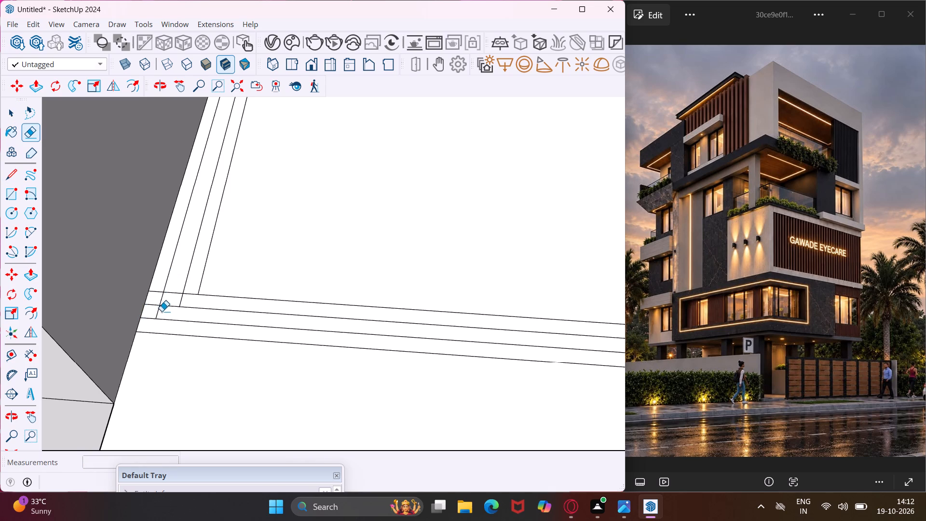
click(158, 313)
scroll(160, 277, down, 18)
scroll(152, 284, down, 4)
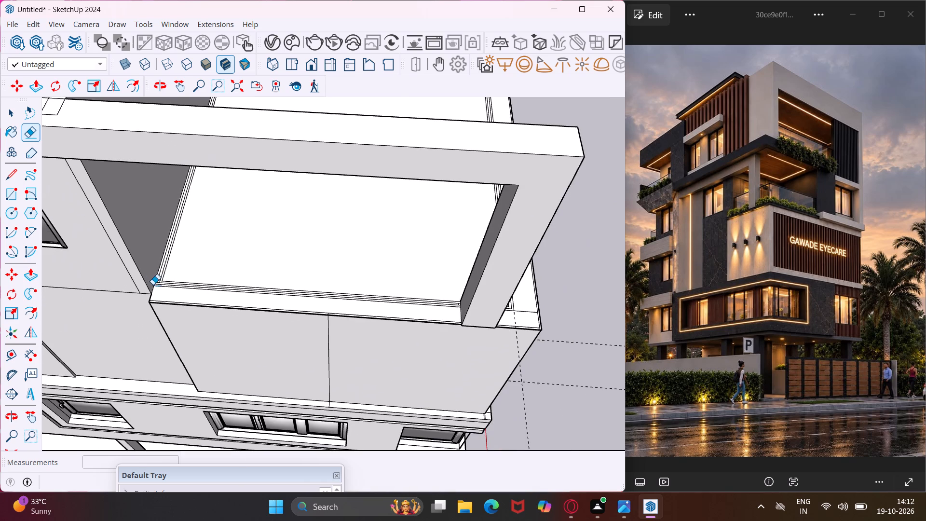
scroll(460, 301, up, 13)
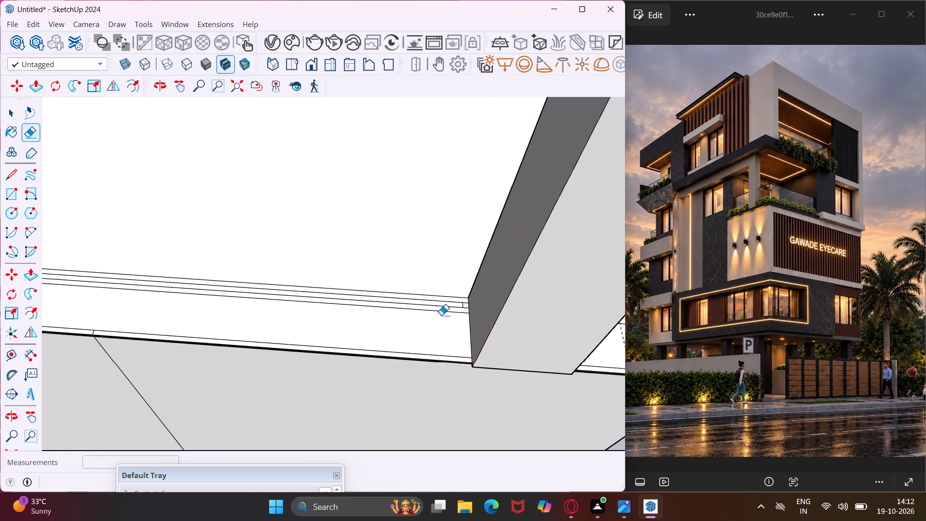
scroll(440, 317, up, 12)
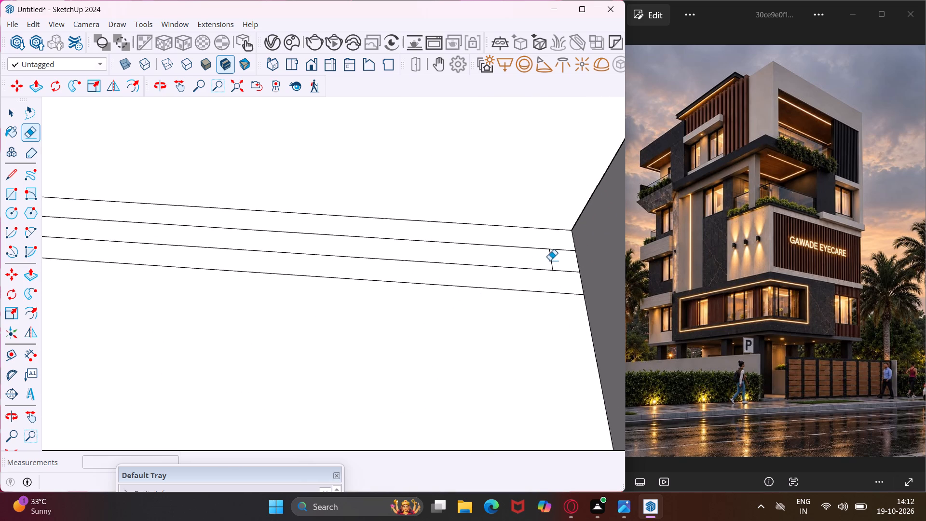
click(550, 260)
Erase the short segment crossing the thin band on the corner column's slatted-front side.
scroll(343, 272, down, 16)
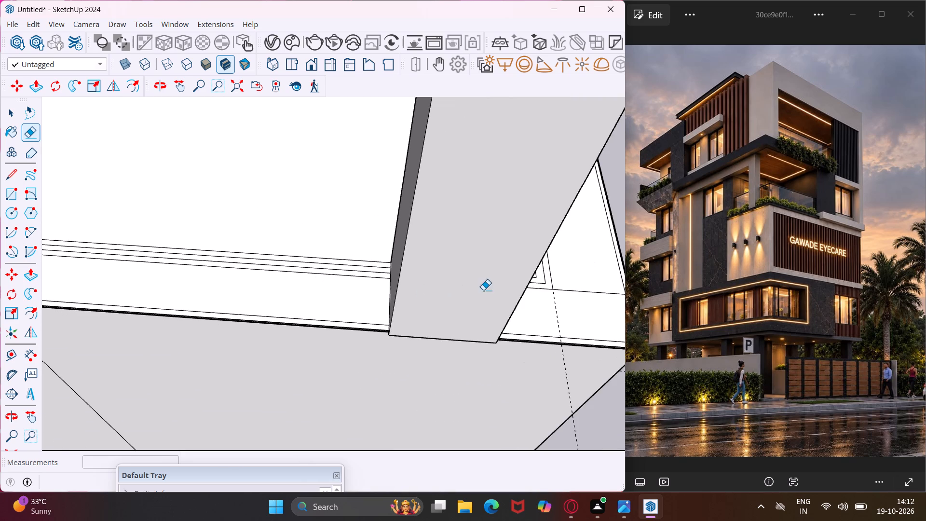
middle_drag(537, 296, 436, 270)
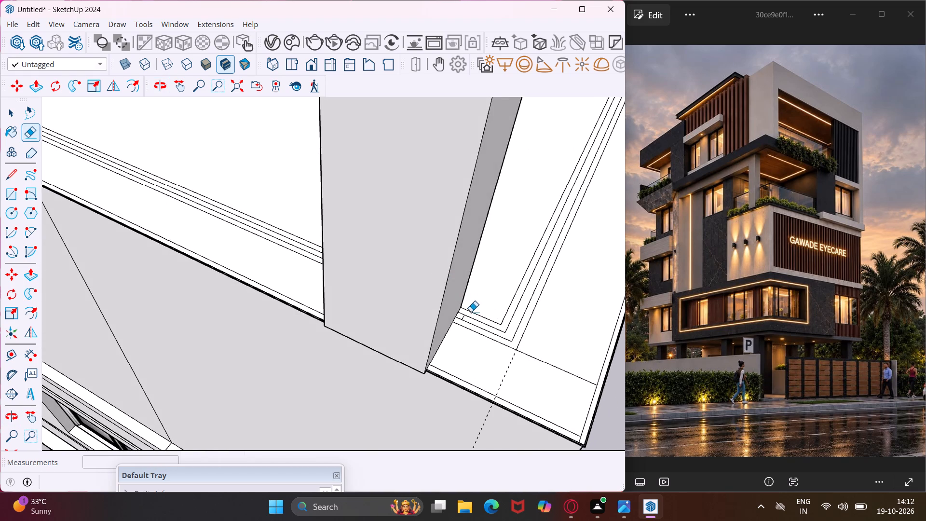
scroll(465, 315, up, 9)
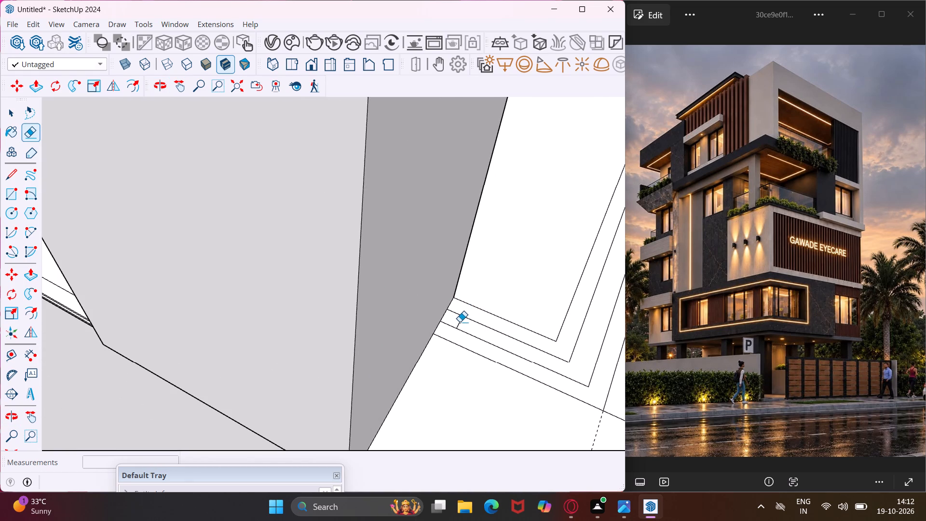
click(460, 322)
scroll(411, 319, down, 20)
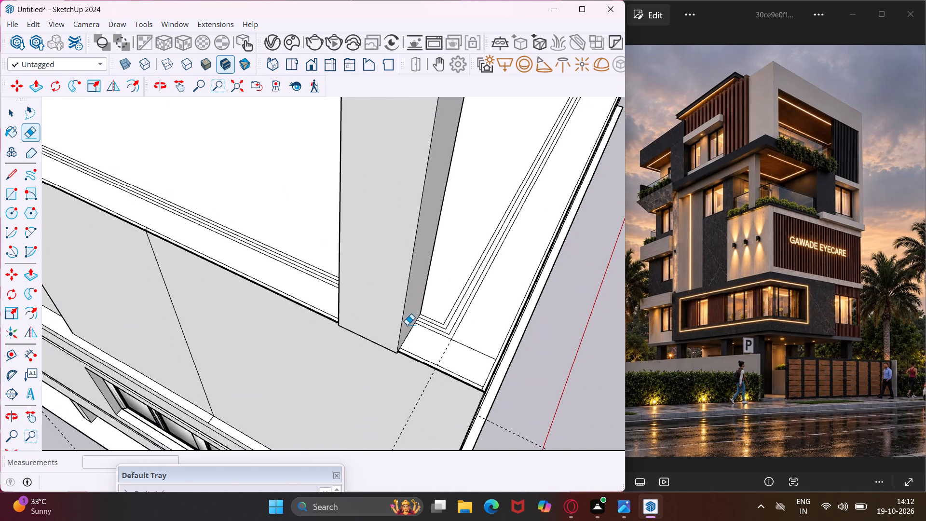
scroll(407, 325, down, 3)
middle_drag(538, 189, 351, 218)
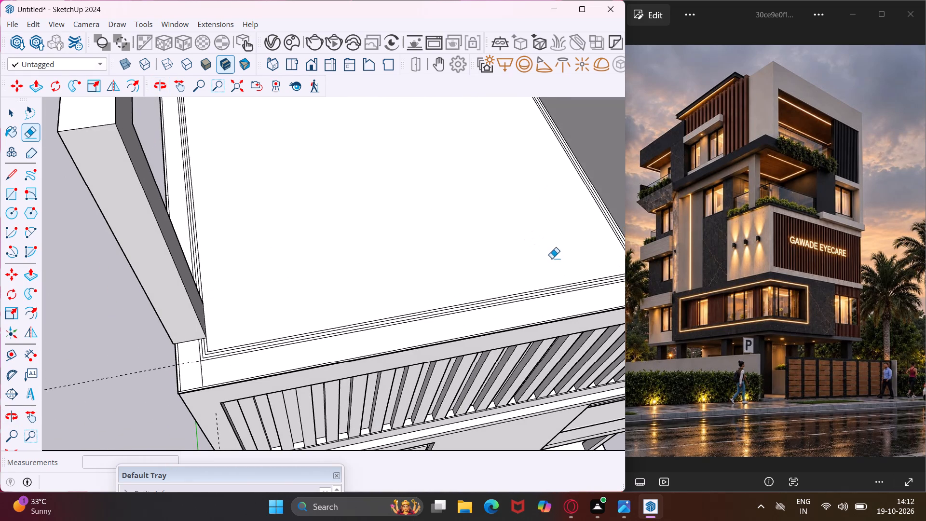
middle_drag(555, 263, 423, 205)
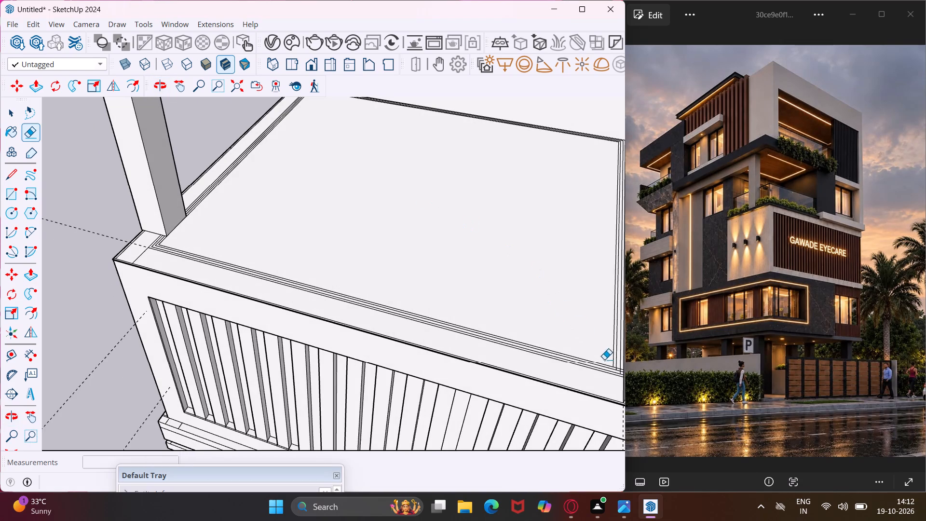
Erase the short segments crossing the thin band at the wall end of the slatted-front edge, away from the corner column.
scroll(611, 369, up, 5)
middle_drag(602, 388, 529, 367)
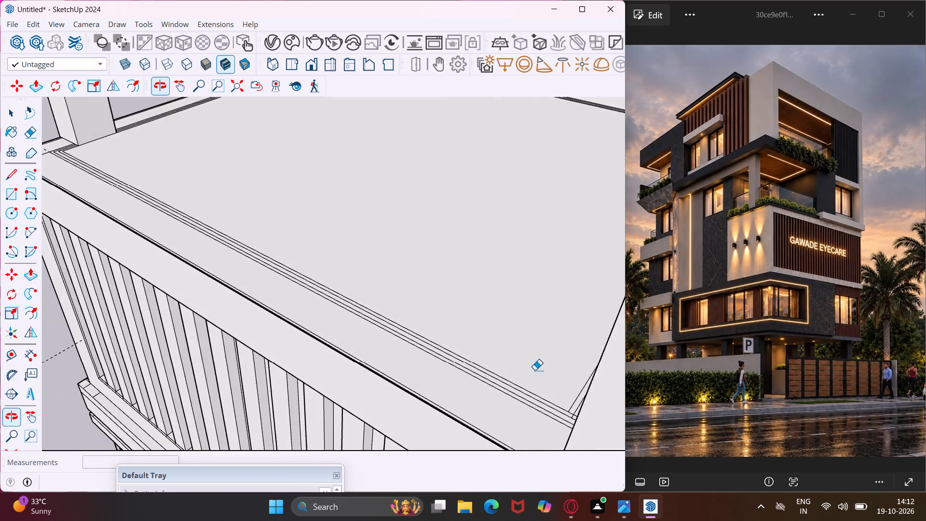
middle_drag(560, 403, 607, 409)
scroll(618, 390, up, 6)
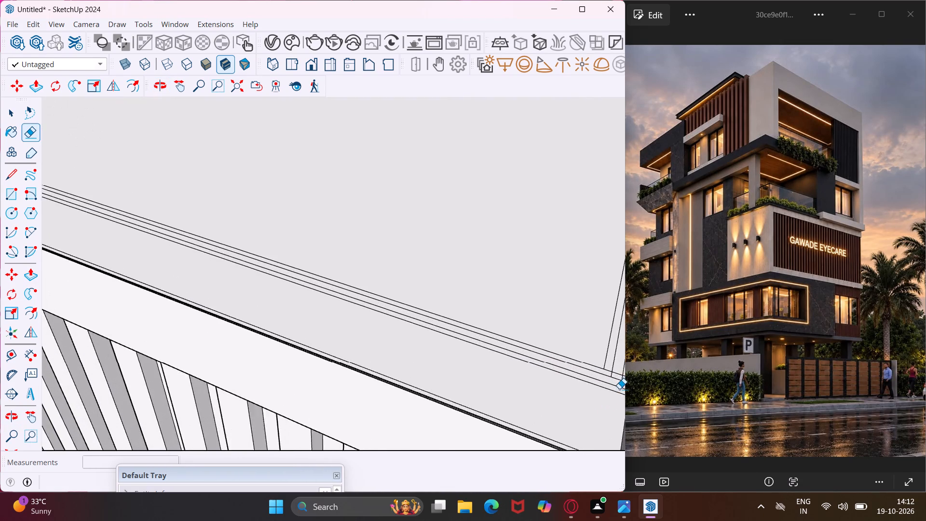
scroll(619, 389, up, 3)
click(621, 383)
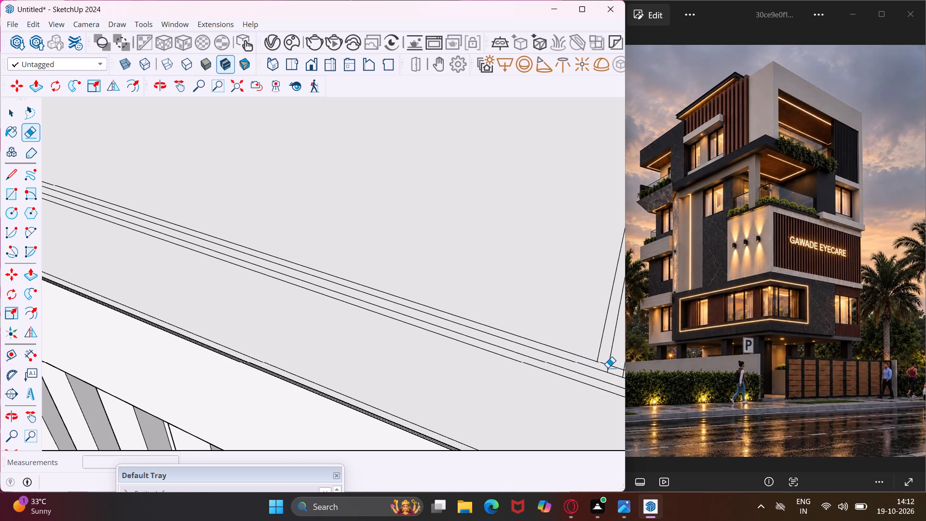
click(608, 368)
key(Escape)
key(space)
Push/Pull the thin band along the slatted-front edge up 3' as a railing.
click(574, 365)
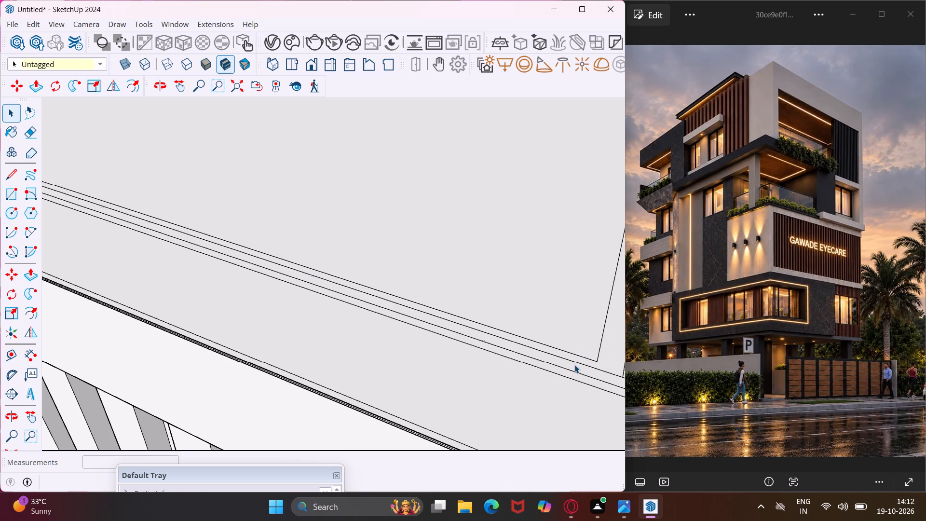
key(p)
click(574, 365)
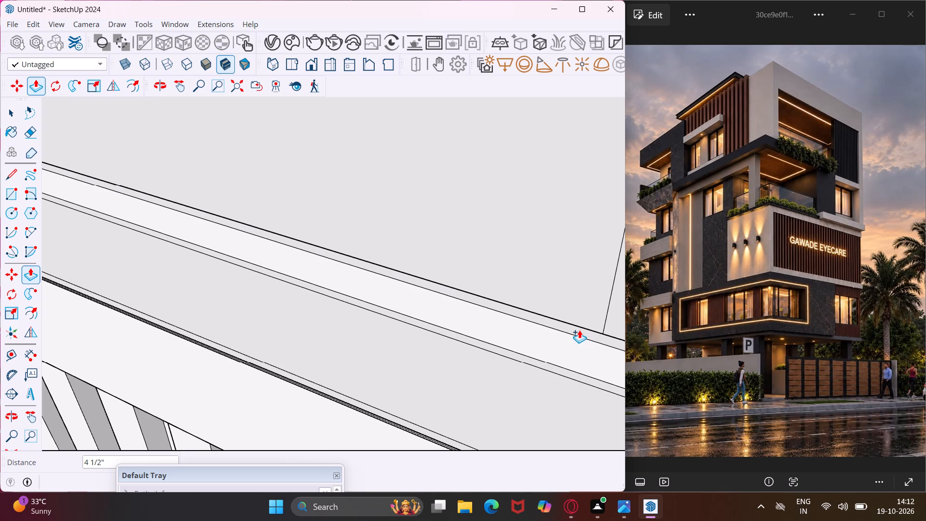
text(3')
key(Return)
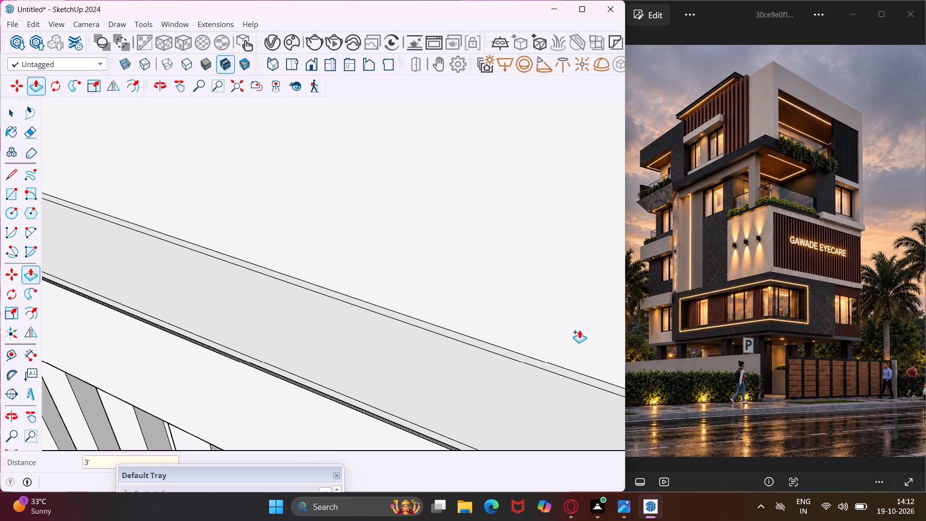
Push/Pull the thin band along the side terrace edge up 3', level with the slatted-front railing's top edge.
scroll(472, 359, down, 6)
middle_drag(472, 361, 619, 405)
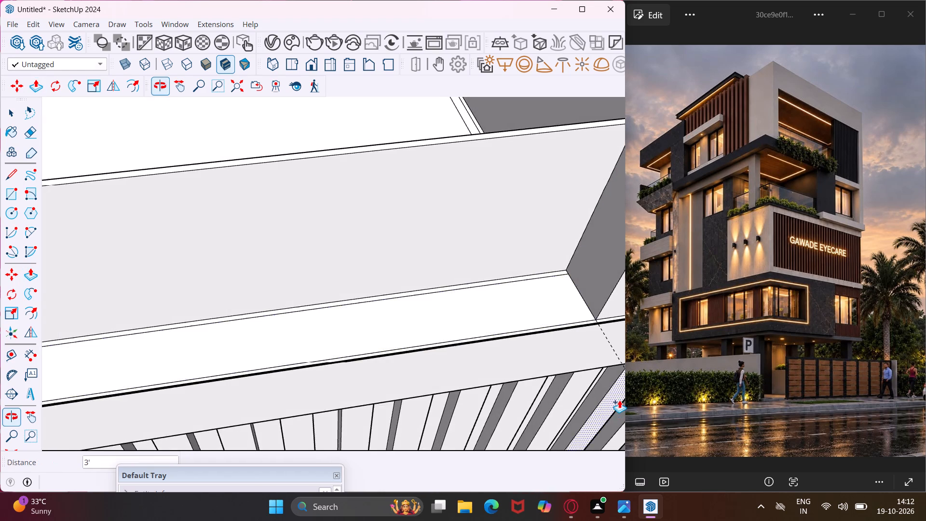
scroll(603, 380, down, 16)
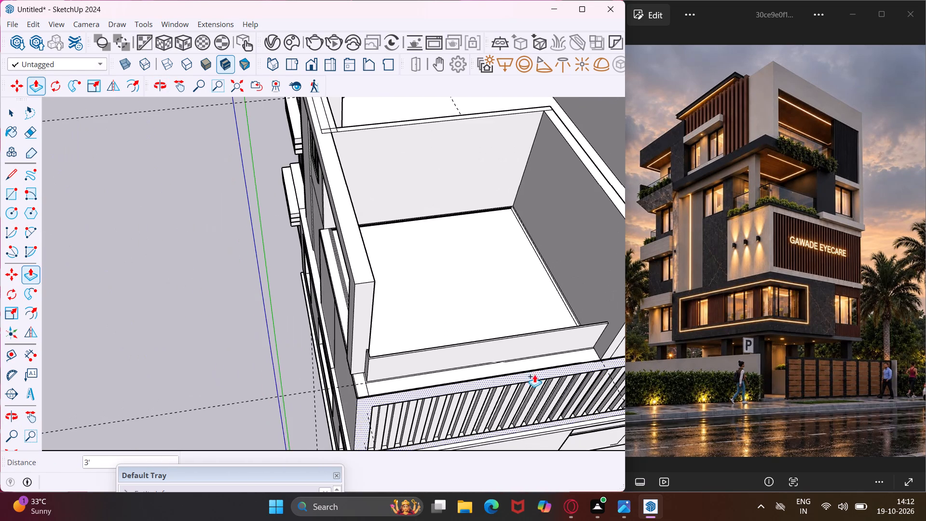
scroll(346, 286, up, 7)
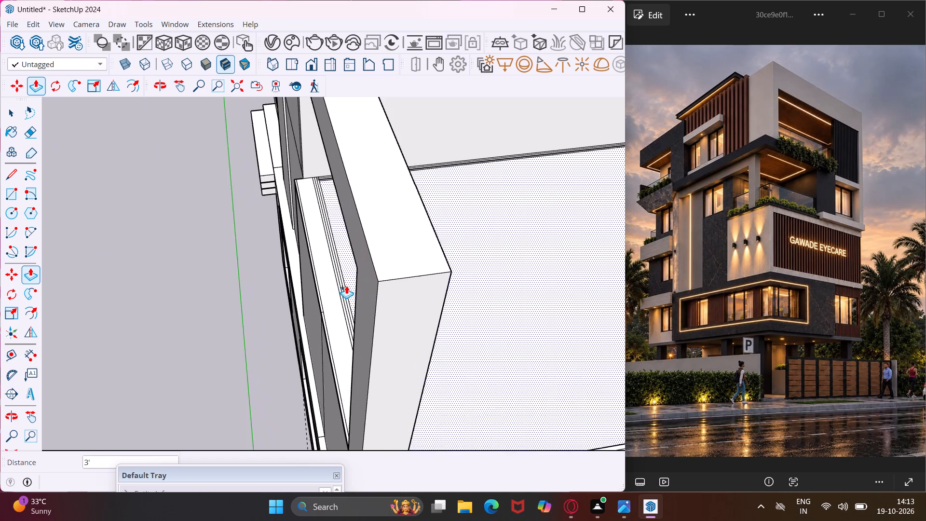
scroll(345, 286, up, 10)
click(340, 301)
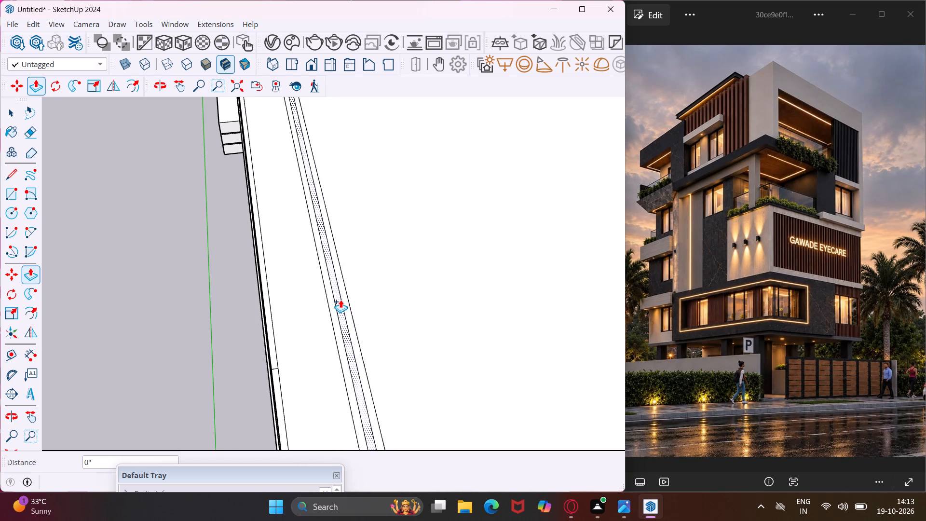
scroll(344, 275, down, 11)
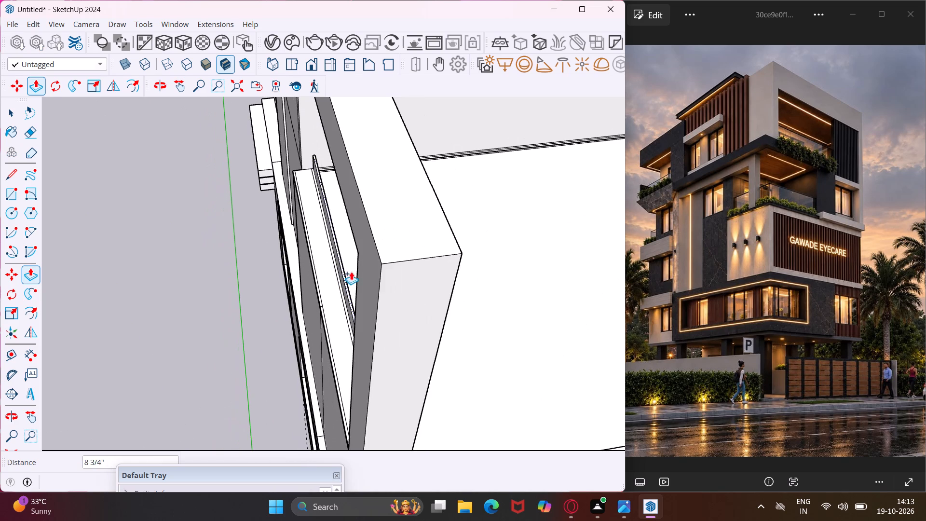
scroll(351, 272, down, 5)
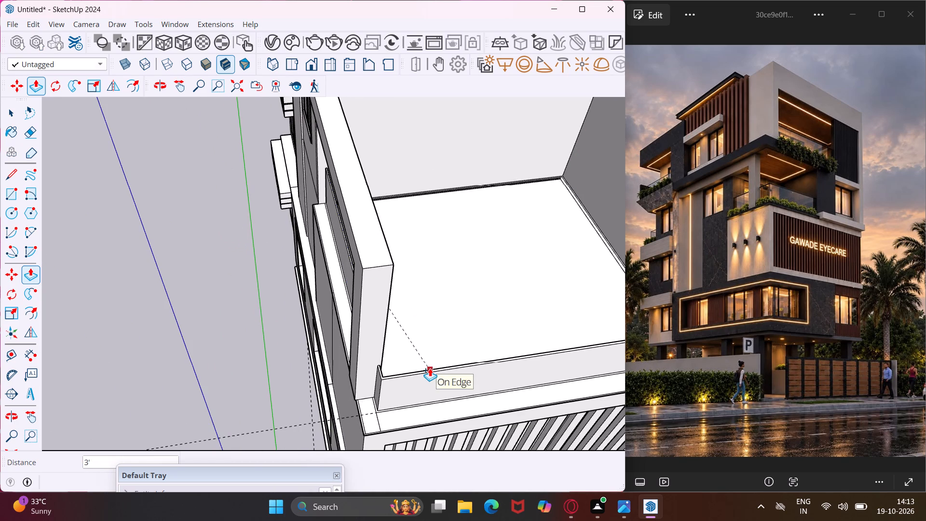
click(430, 368)
key(Escape)
key(space)
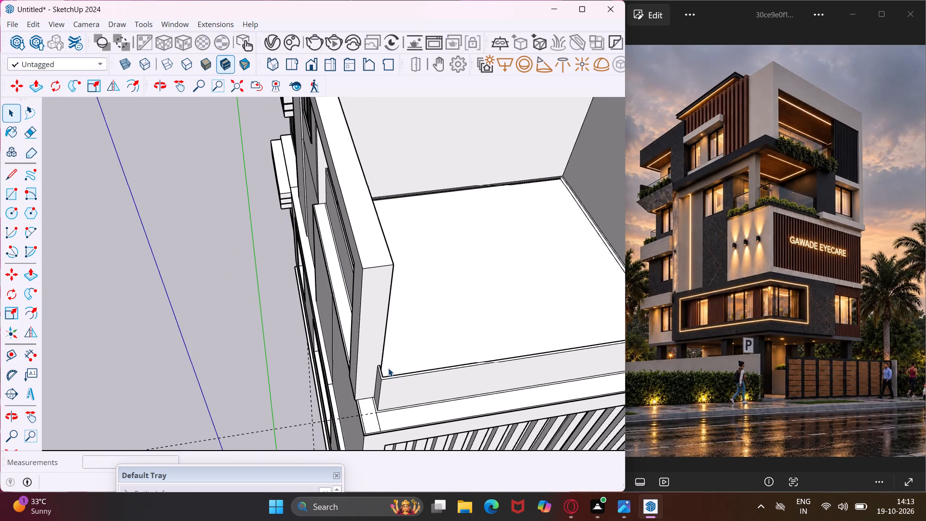
Draw a rectangle about 2 5/16" by 9/16" on the wall above the slatted-front railing's top end, overhanging both sides.
scroll(348, 368, down, 5)
middle_drag(407, 388, 542, 370)
scroll(573, 200, up, 2)
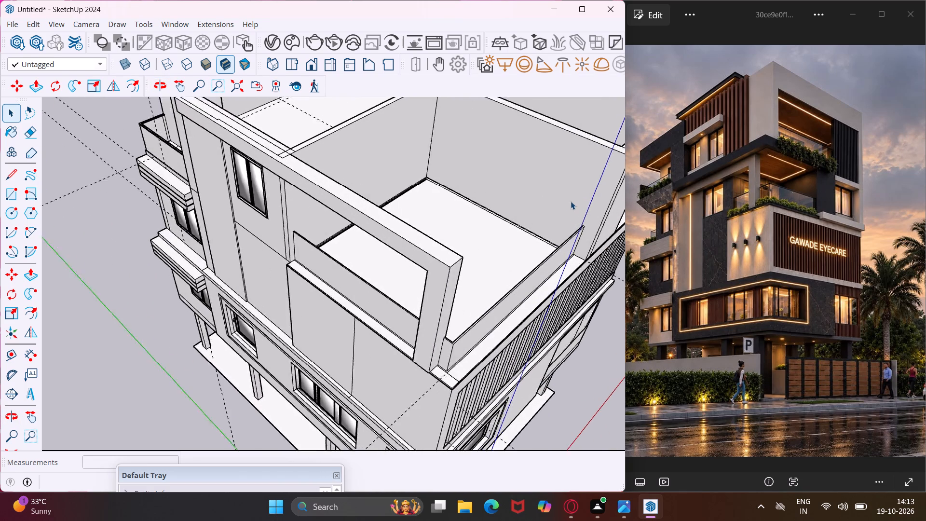
scroll(571, 201, up, 7)
scroll(556, 206, down, 7)
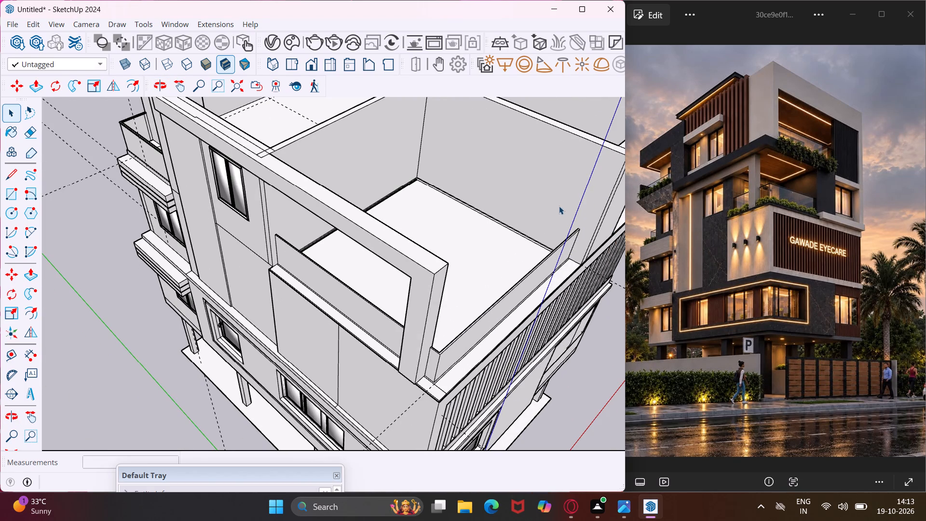
middle_drag(579, 223, 643, 233)
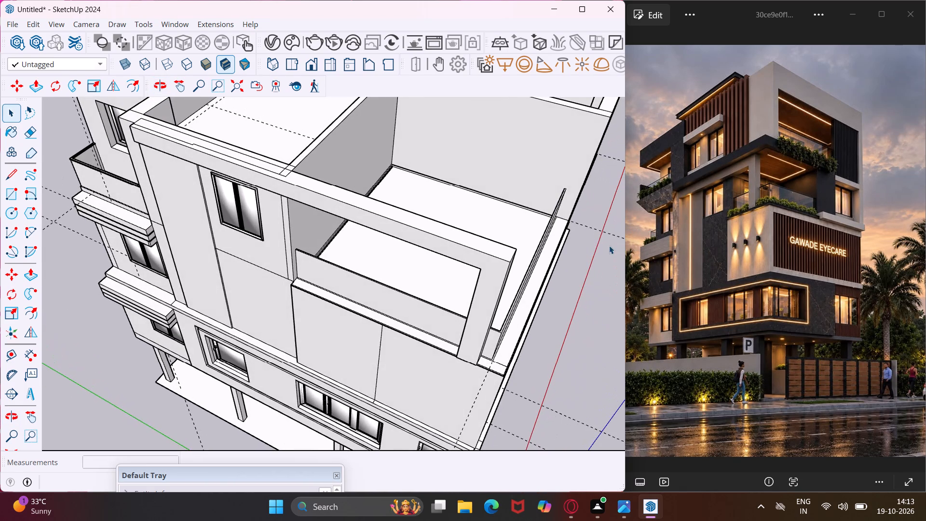
click(183, 88)
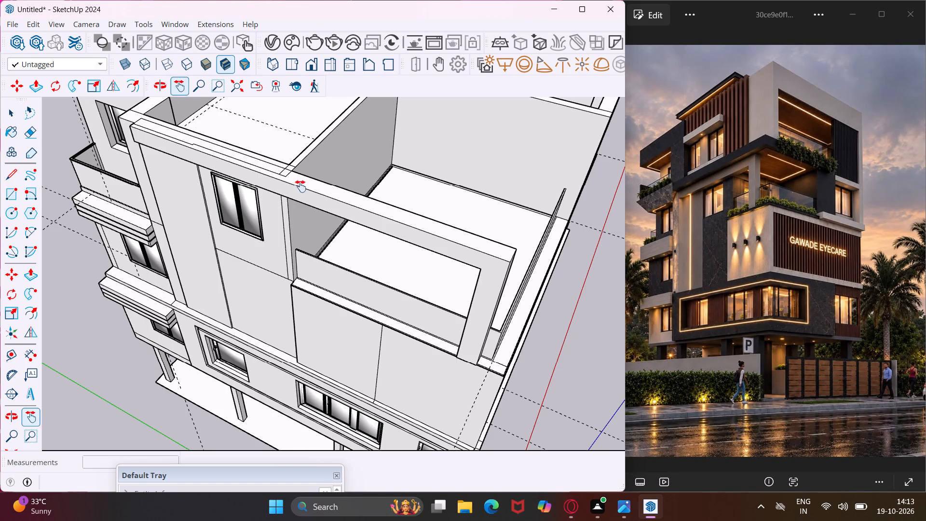
drag(479, 221, 327, 303)
scroll(407, 274, up, 5)
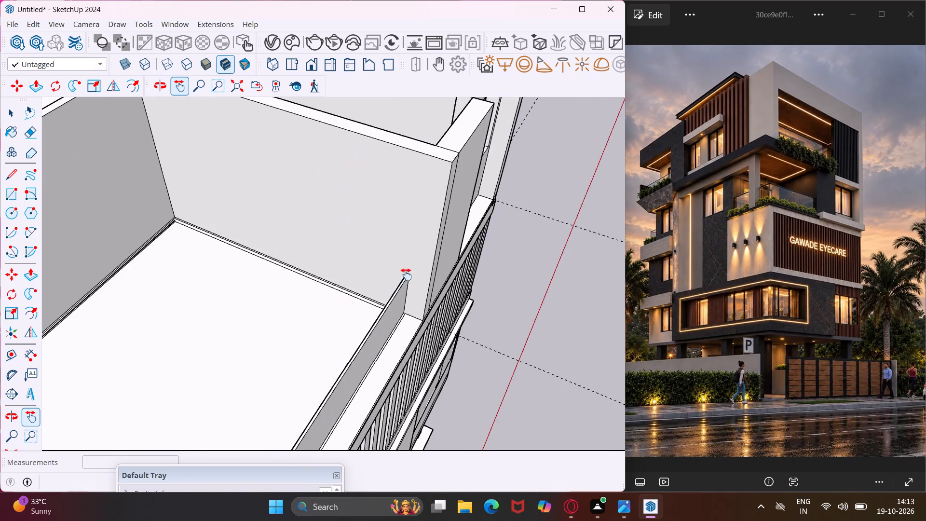
scroll(406, 274, up, 8)
middle_drag(400, 278, 453, 240)
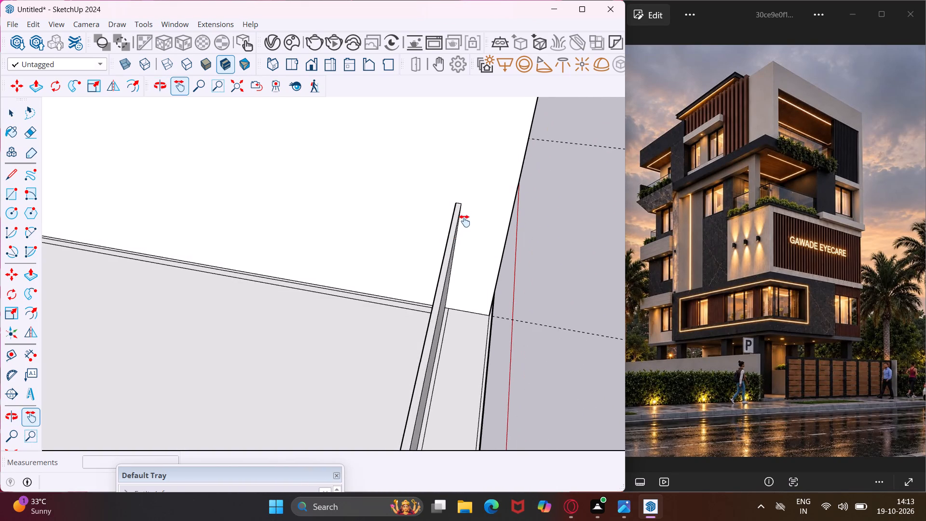
drag(465, 217, 442, 252)
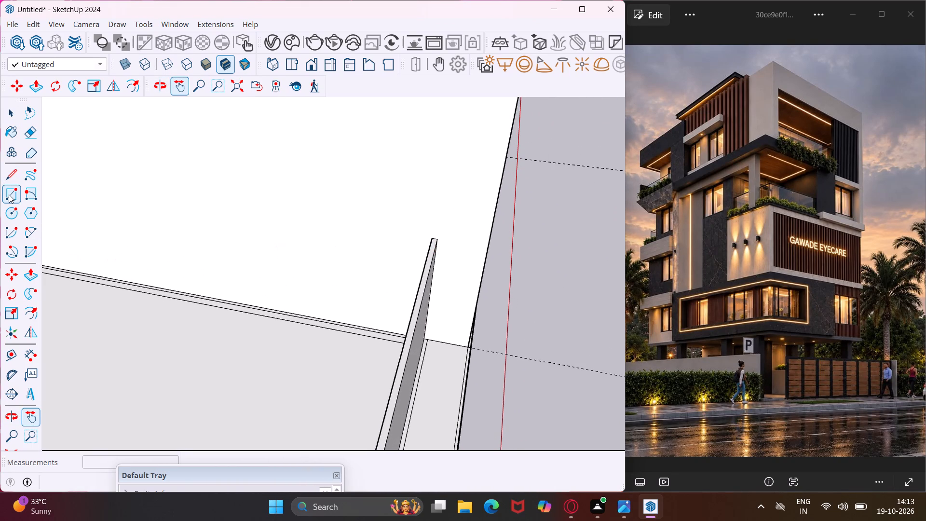
click(9, 194)
scroll(431, 234, up, 14)
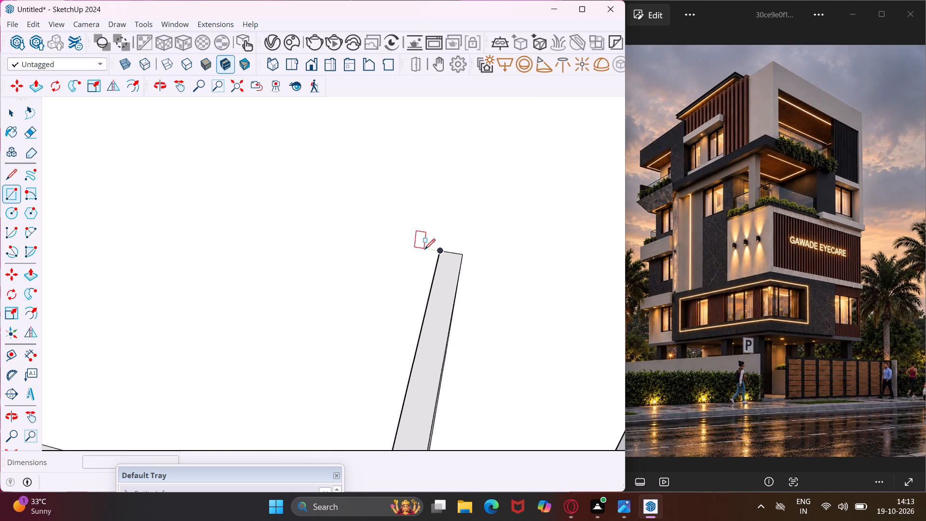
scroll(425, 249, up, 4)
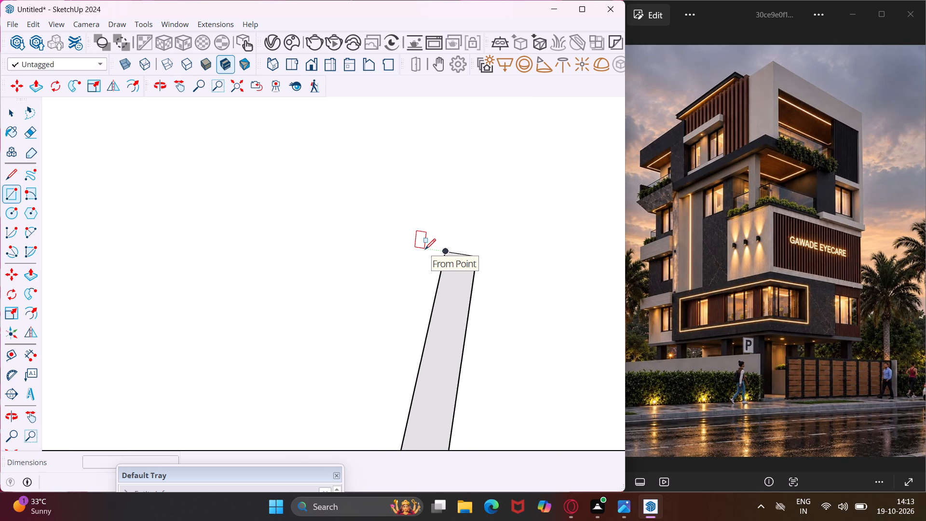
scroll(425, 249, up, 3)
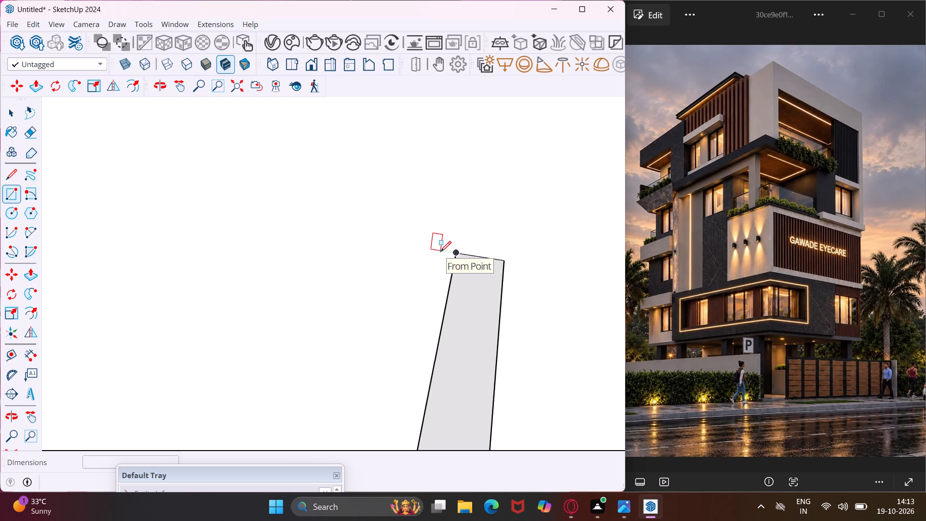
click(440, 252)
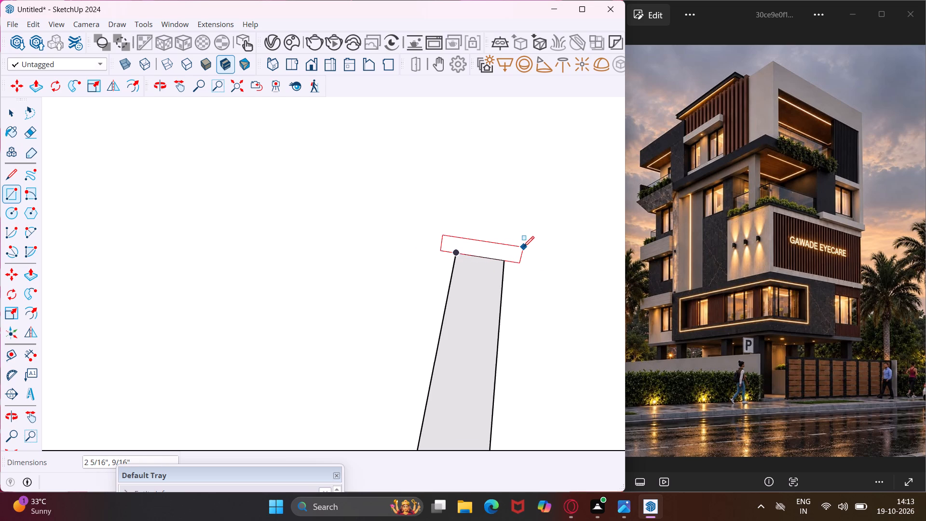
click(523, 247)
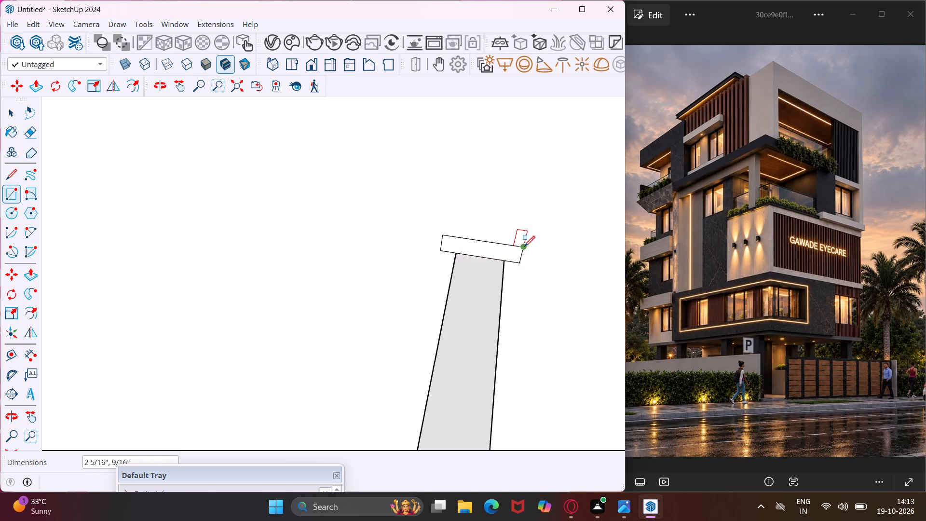
key(Escape)
key(space)
Sweep the small rectangle along the slatted-front railing's top face with Follow Me to form a handrail.
click(494, 275)
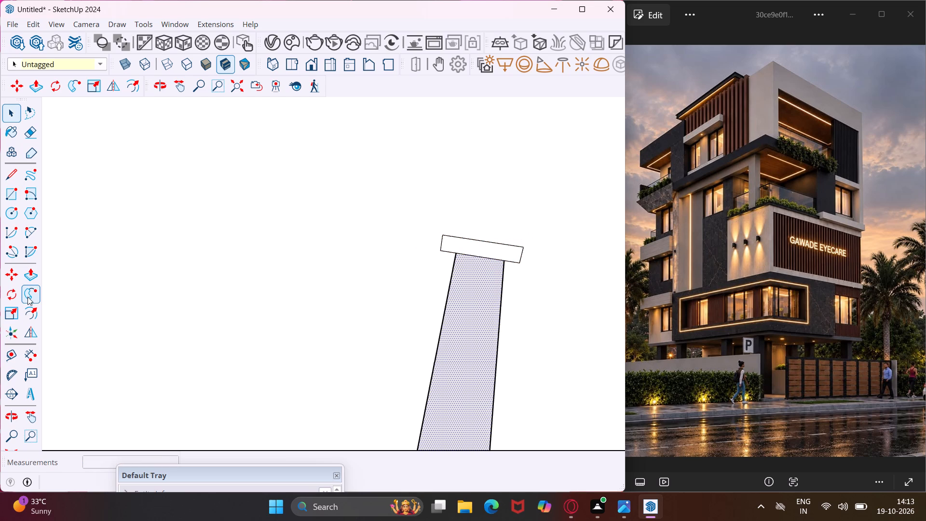
click(27, 297)
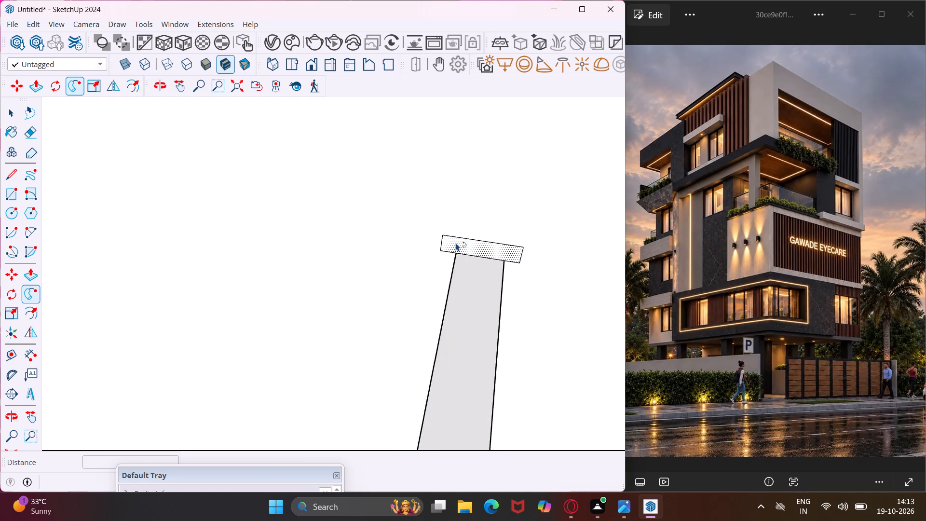
click(456, 243)
key(Escape)
key(space)
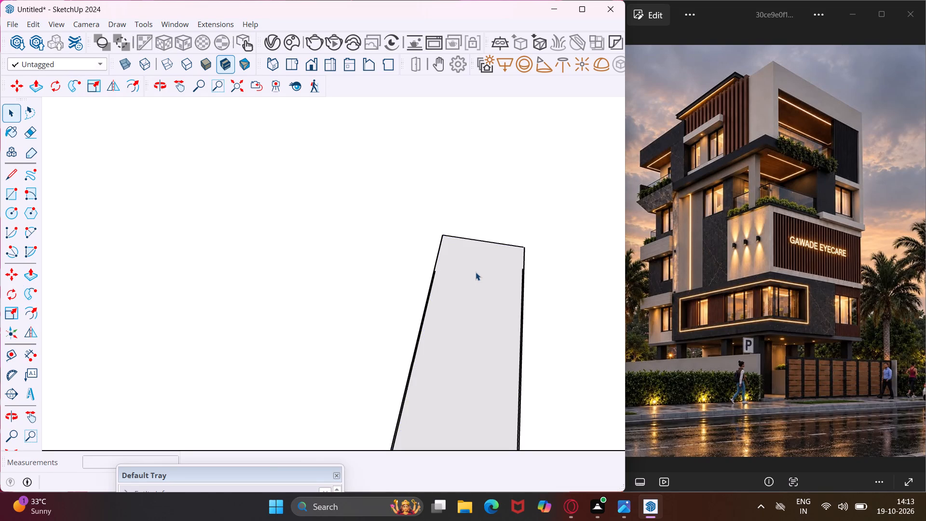
Push/Pull the handrail's underside face down about 3/8" to the bottom edge of its end at the wall.
middle_drag(476, 272, 436, 95)
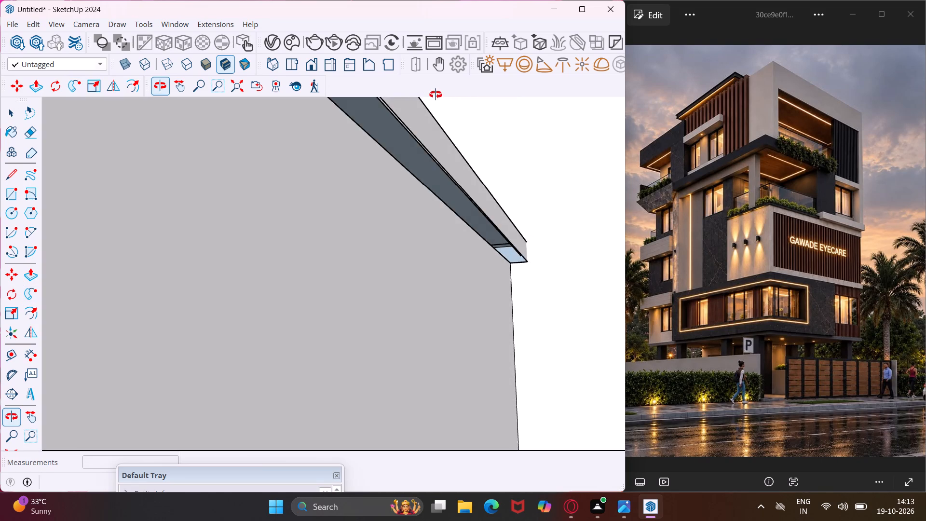
middle_drag(436, 95, 451, 91)
click(457, 159)
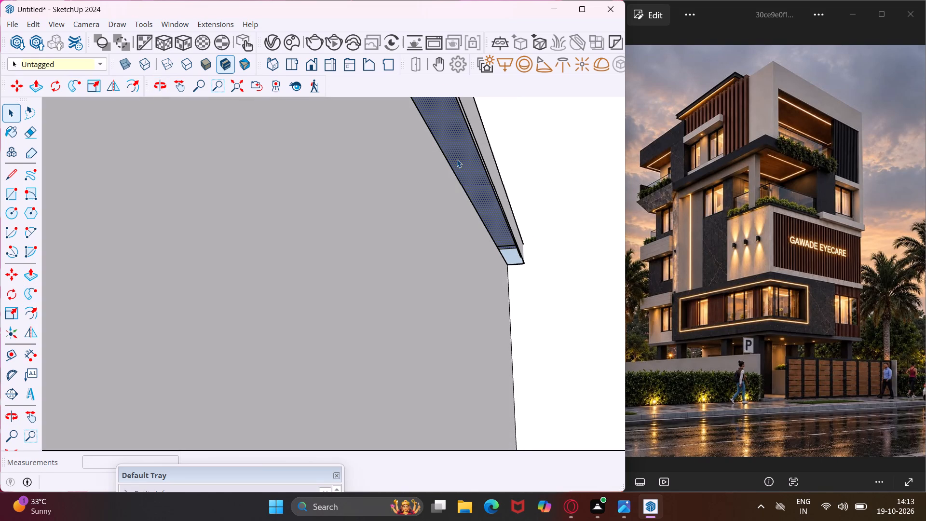
key(p)
click(457, 159)
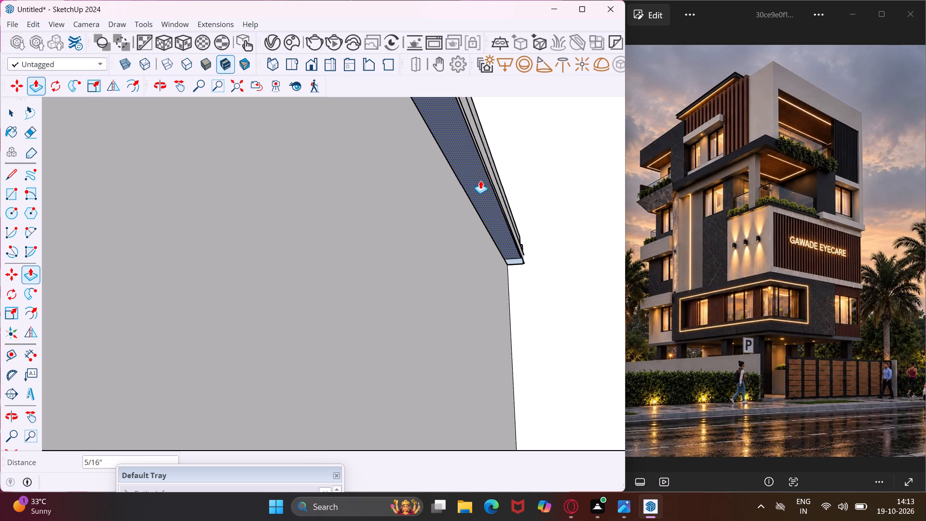
scroll(495, 192, up, 1)
middle_drag(495, 192, 453, 225)
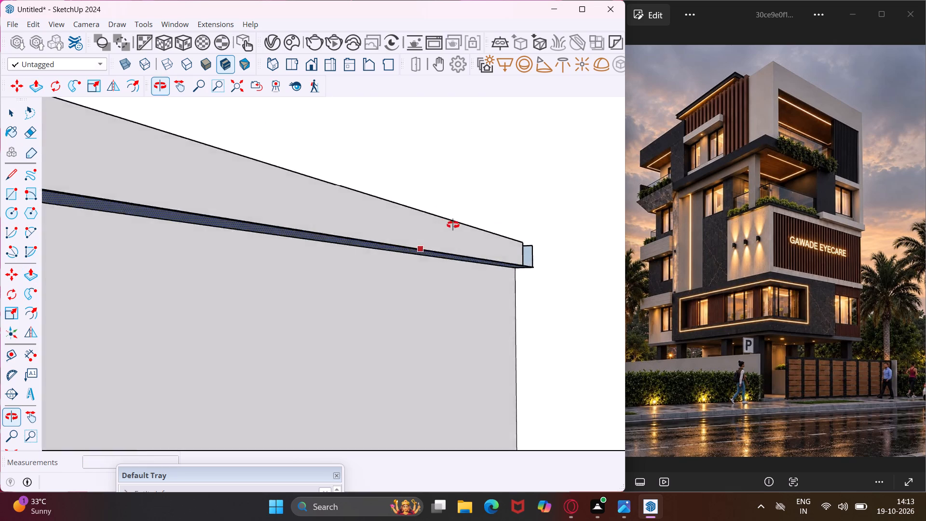
middle_drag(453, 225, 450, 230)
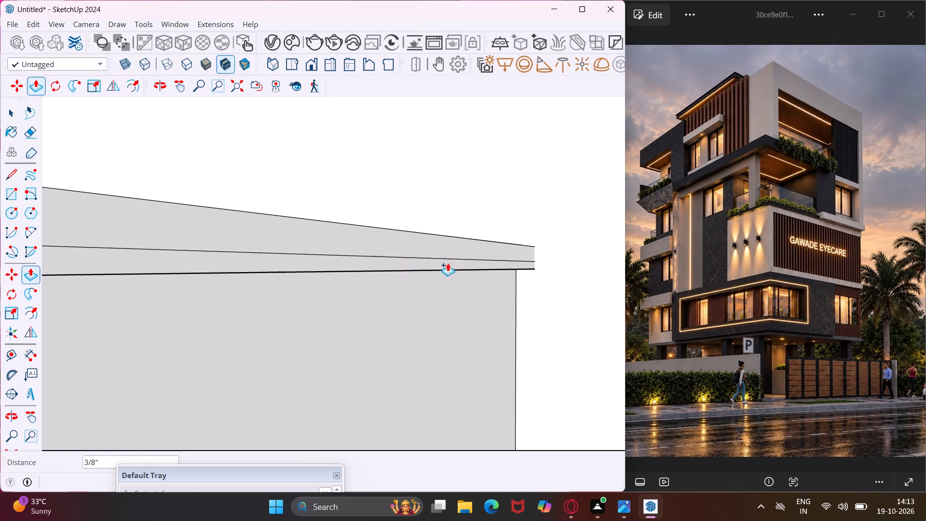
click(445, 268)
key(Escape)
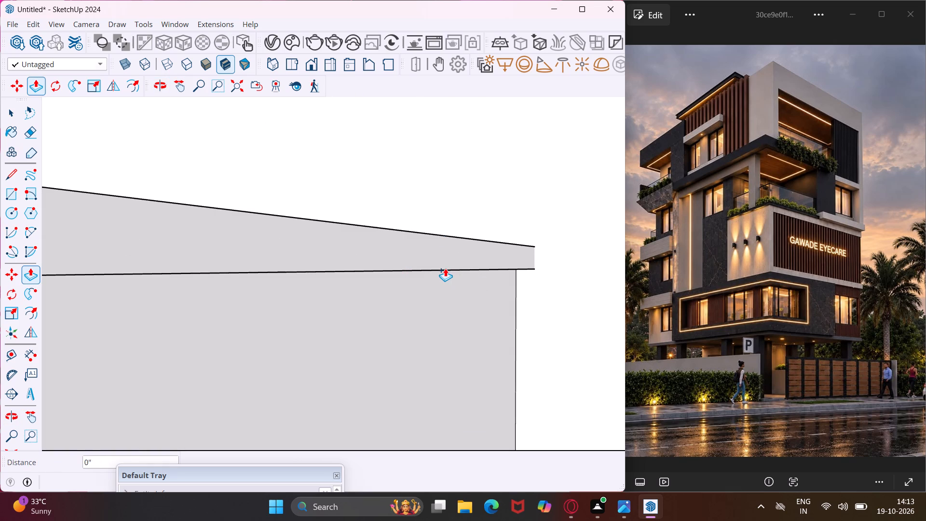
Examine the slatted-front railing's handrail, its corner end beside the column, and the side railing's end at the wall.
key(space)
scroll(445, 263, down, 7)
middle_drag(423, 278, 508, 245)
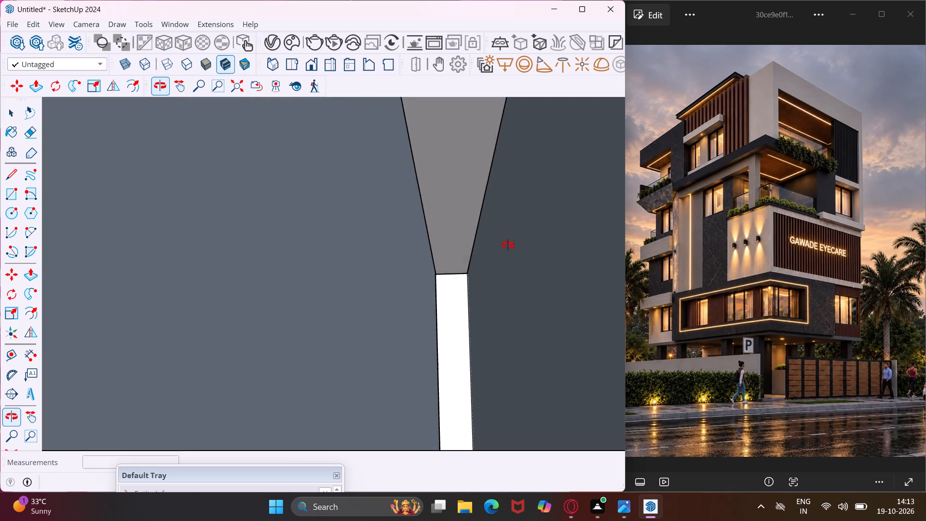
middle_drag(508, 245, 459, 248)
scroll(455, 248, down, 16)
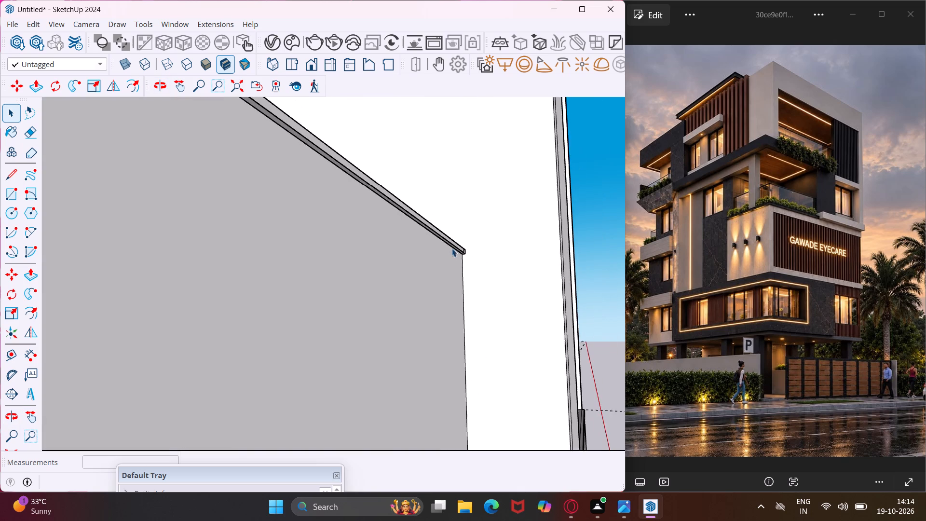
scroll(450, 248, down, 18)
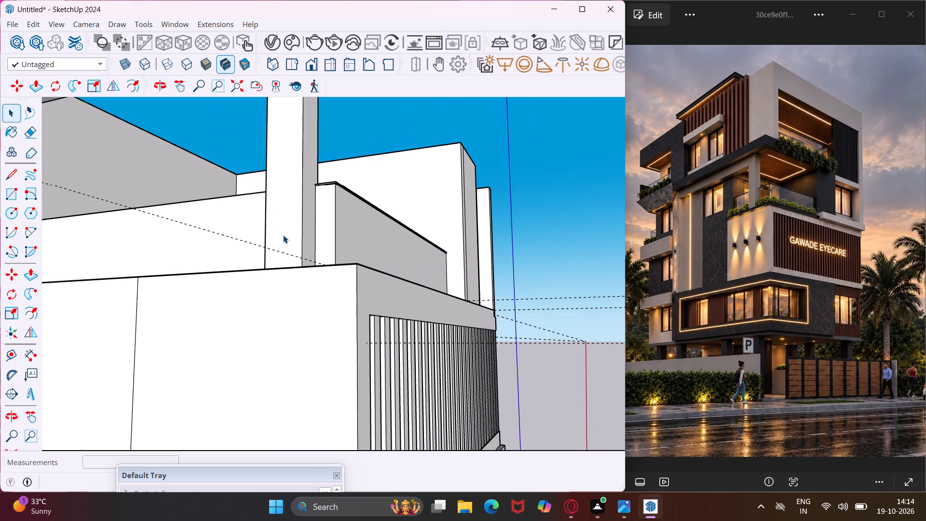
middle_drag(267, 217, 349, 248)
scroll(411, 209, up, 2)
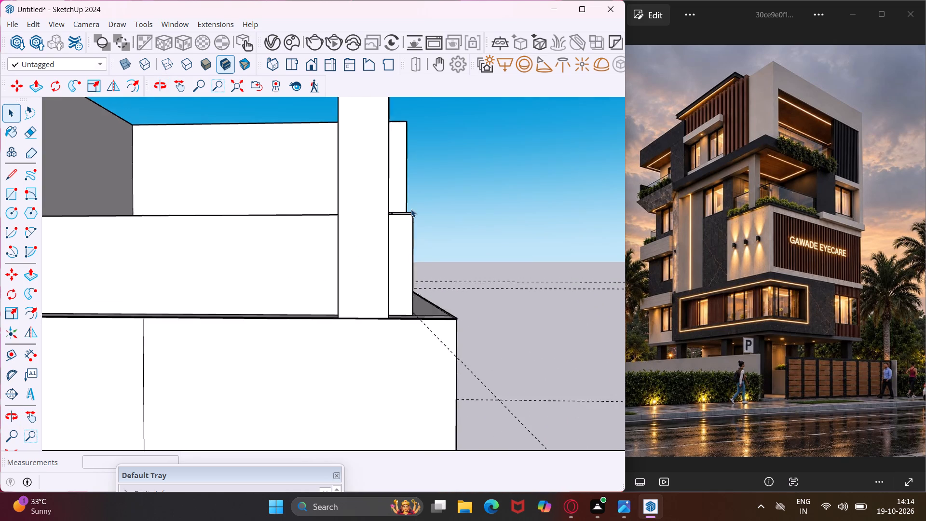
scroll(411, 209, up, 6)
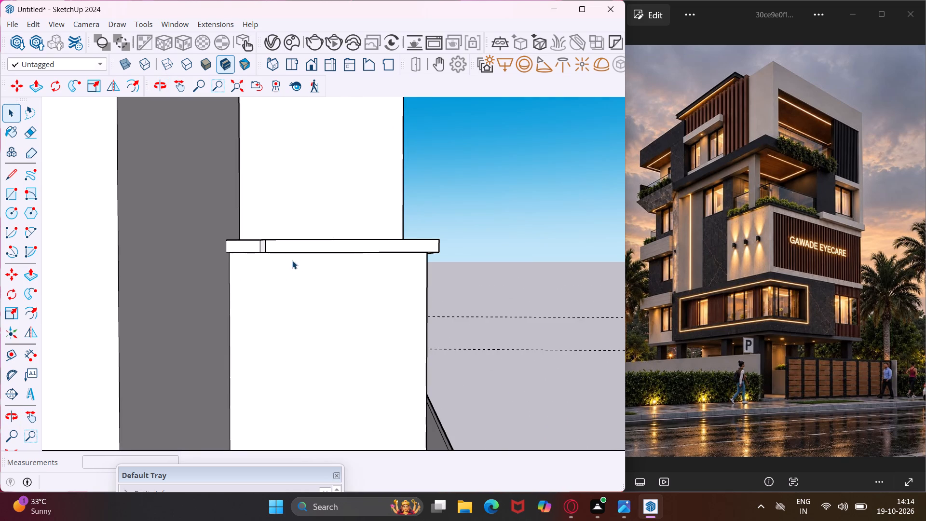
middle_drag(292, 260, 317, 341)
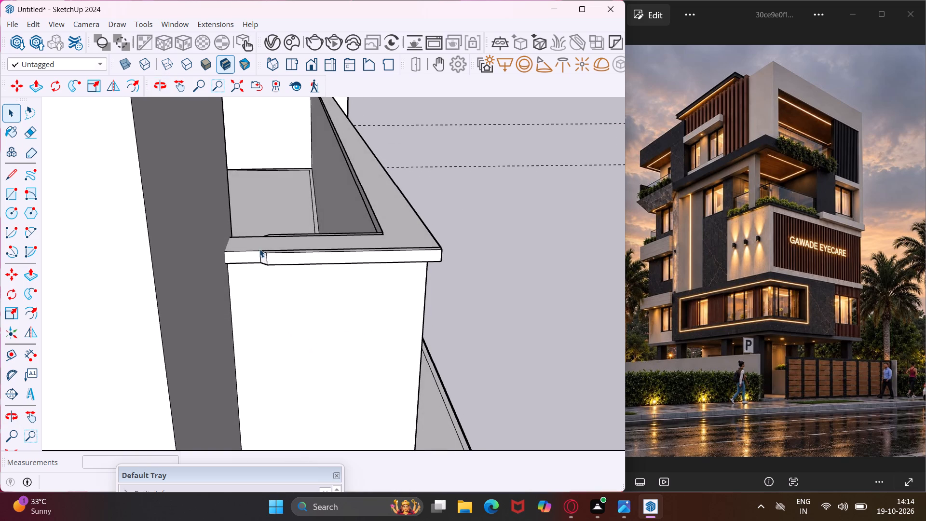
scroll(259, 249, up, 4)
scroll(259, 249, down, 12)
scroll(259, 249, down, 14)
scroll(248, 268, down, 13)
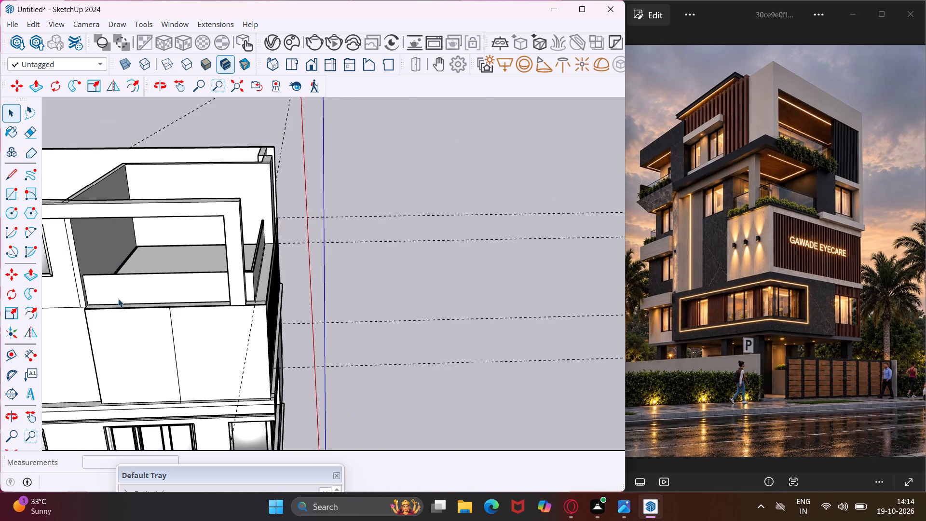
scroll(96, 315, up, 5)
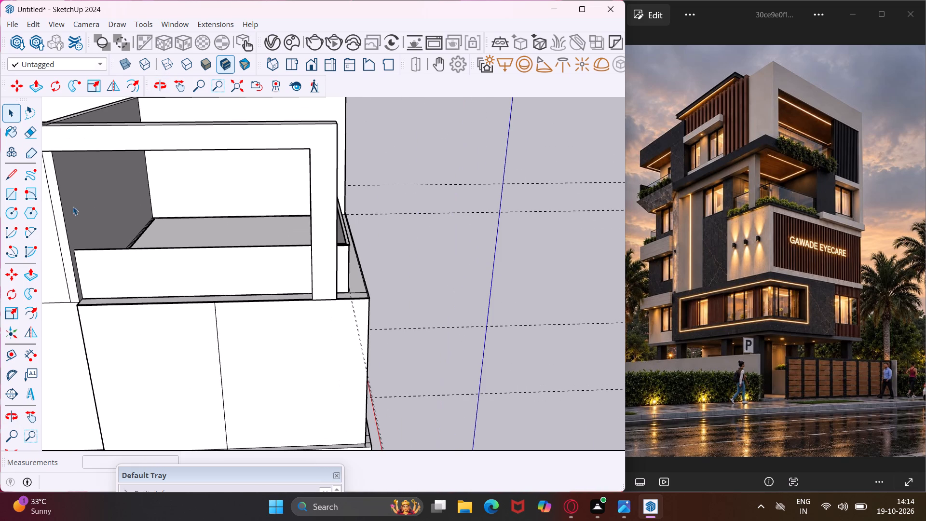
click(177, 89)
drag(133, 234, 325, 266)
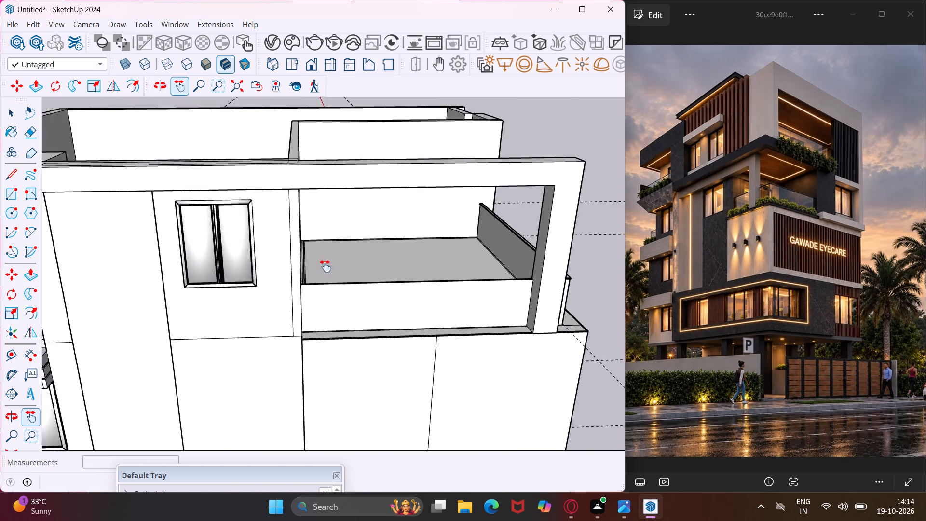
drag(325, 266, 340, 271)
middle_drag(340, 271, 117, 260)
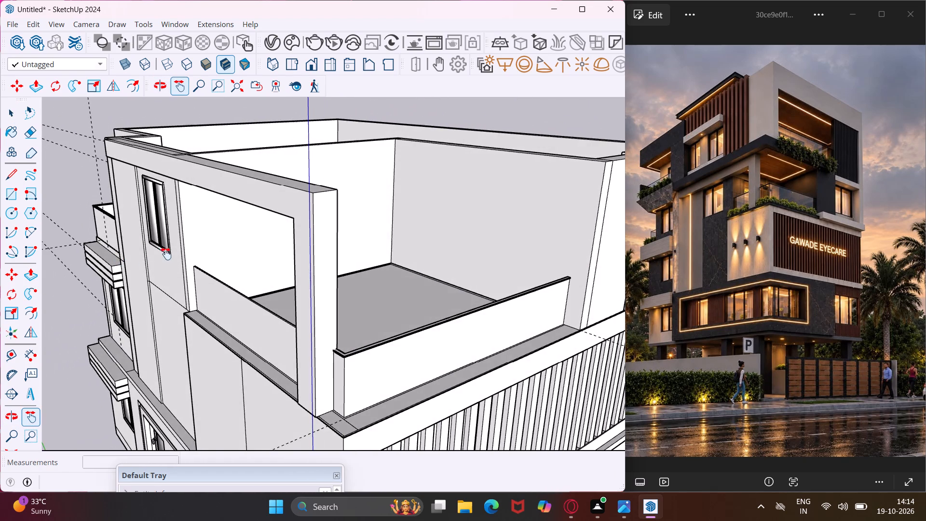
drag(170, 253, 230, 306)
scroll(247, 311, up, 5)
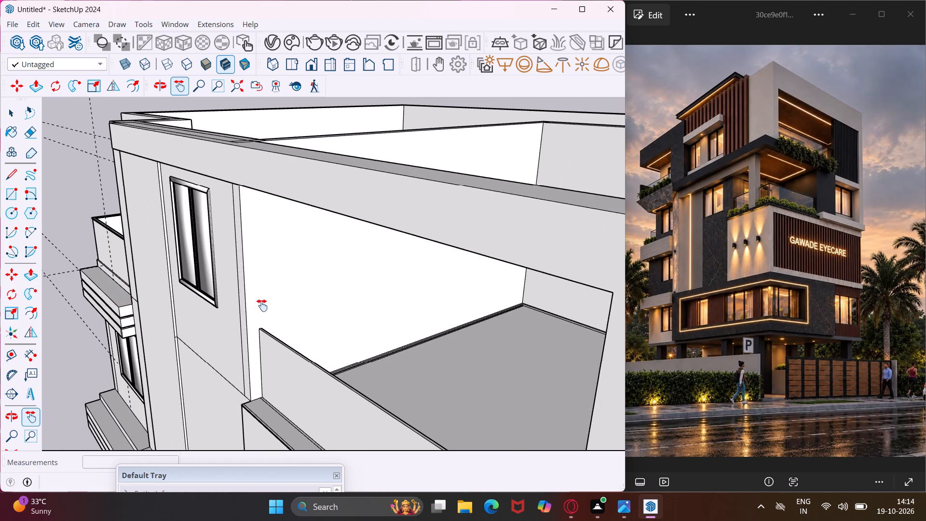
middle_drag(262, 305, 246, 296)
middle_drag(147, 277, 188, 272)
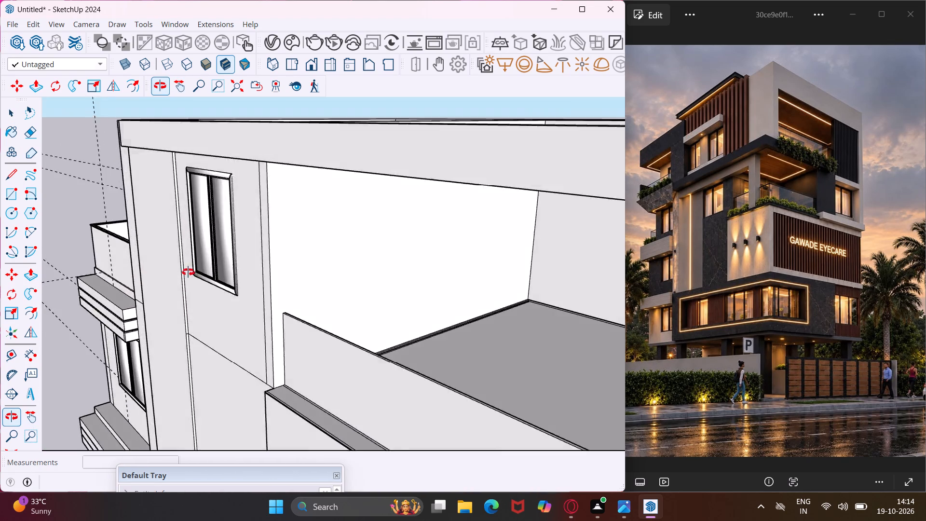
middle_drag(188, 272, 564, 240)
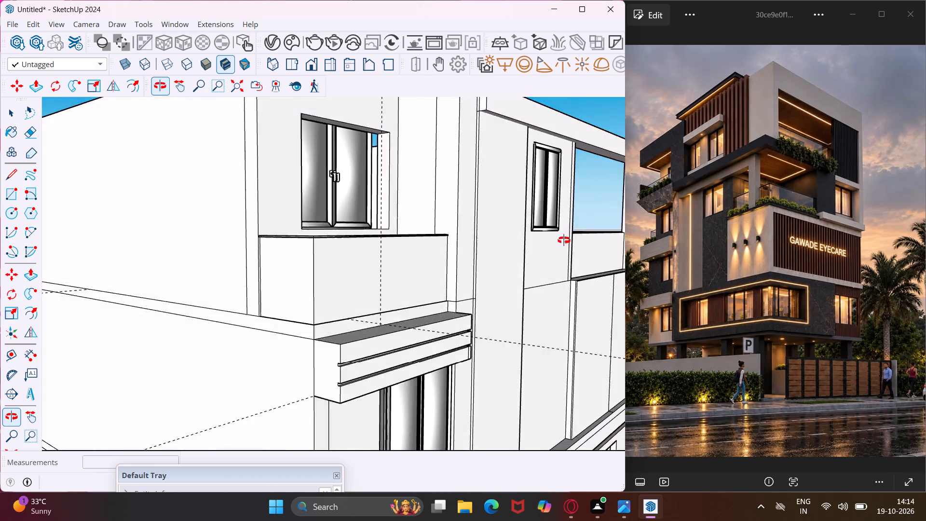
middle_drag(564, 240, 141, 303)
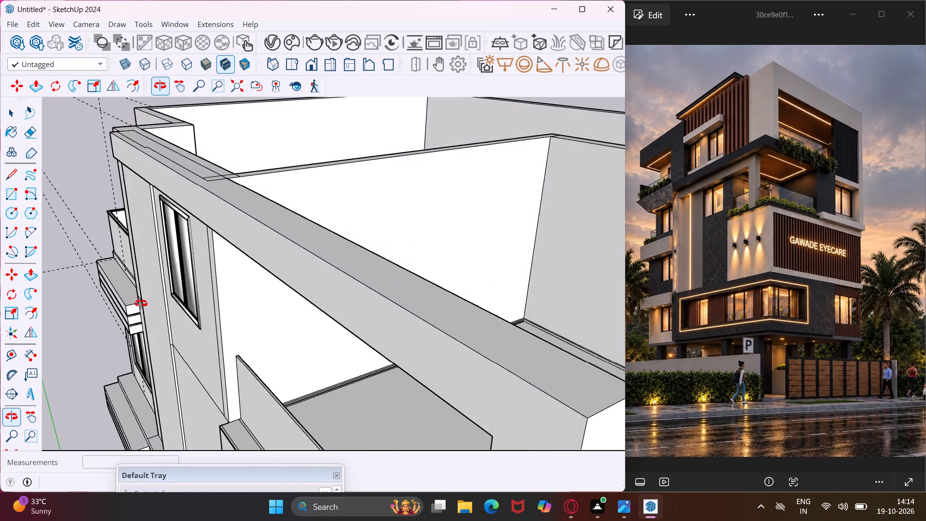
middle_drag(141, 303, 119, 275)
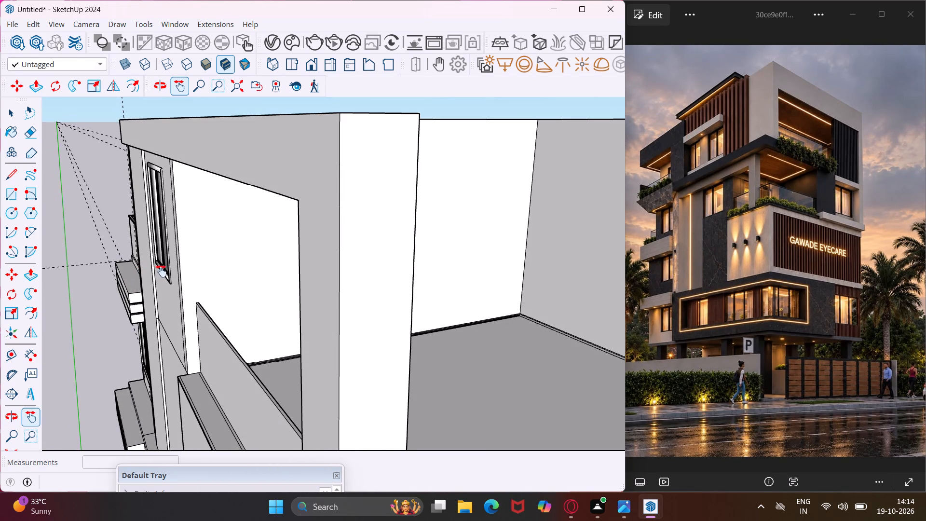
key(Escape)
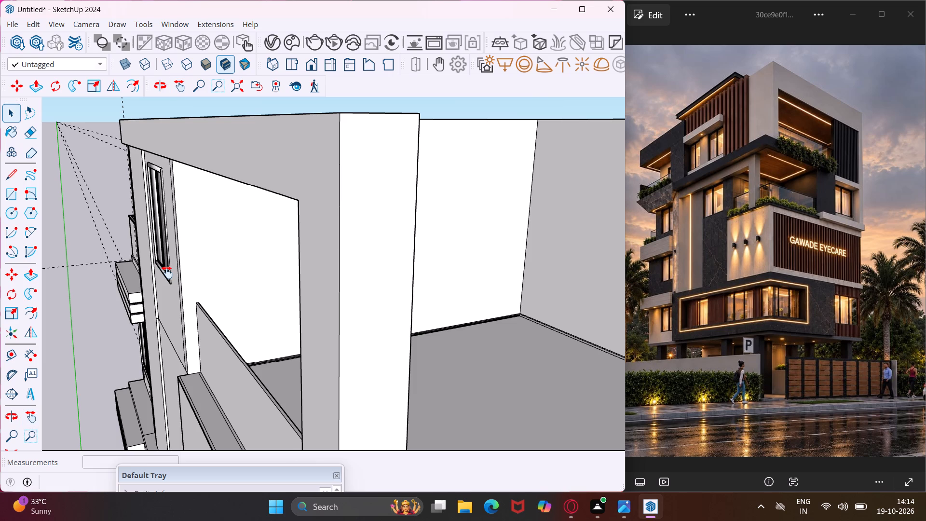
Draw a rectangle about 2 1/16" by 5/8" on the wall above the side railing's top end, overhanging both sides.
key(space)
scroll(167, 273, up, 4)
scroll(202, 291, up, 1)
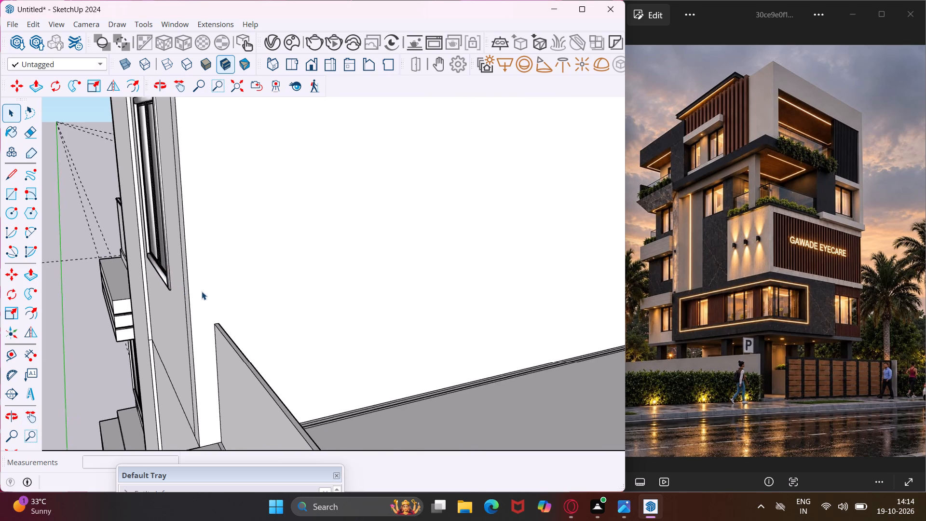
scroll(202, 291, up, 3)
click(10, 189)
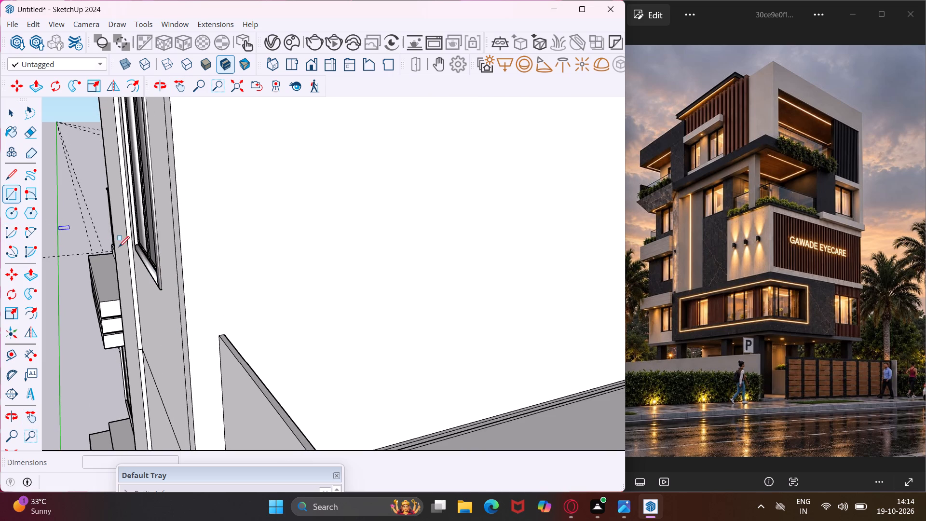
scroll(229, 329, up, 9)
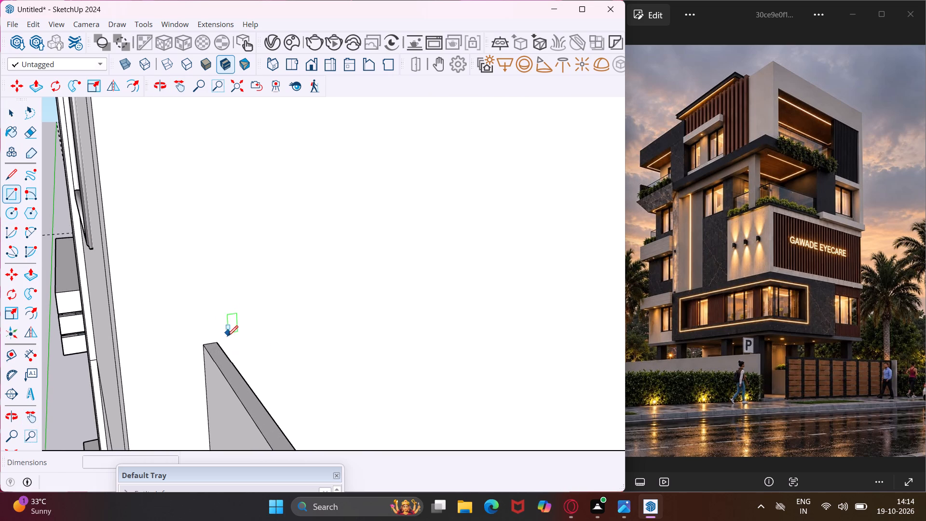
scroll(202, 343, up, 4)
click(204, 344)
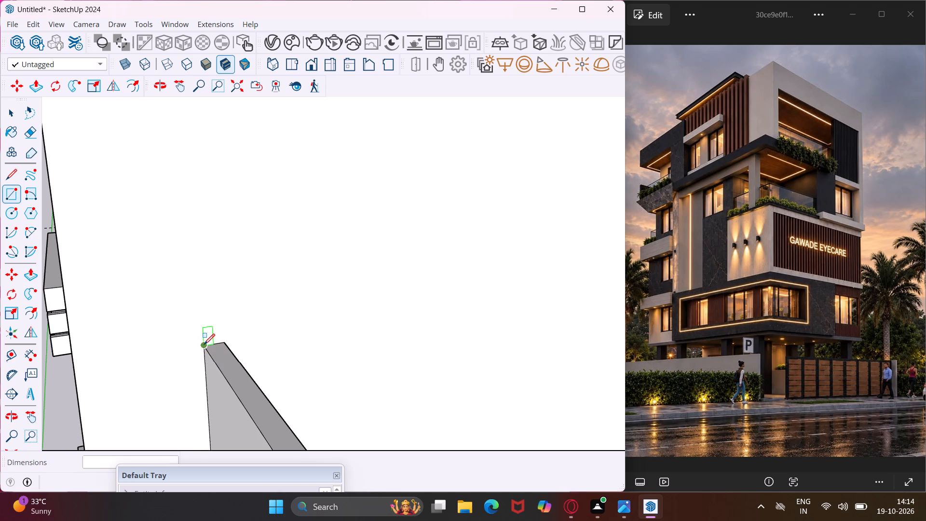
key(Escape)
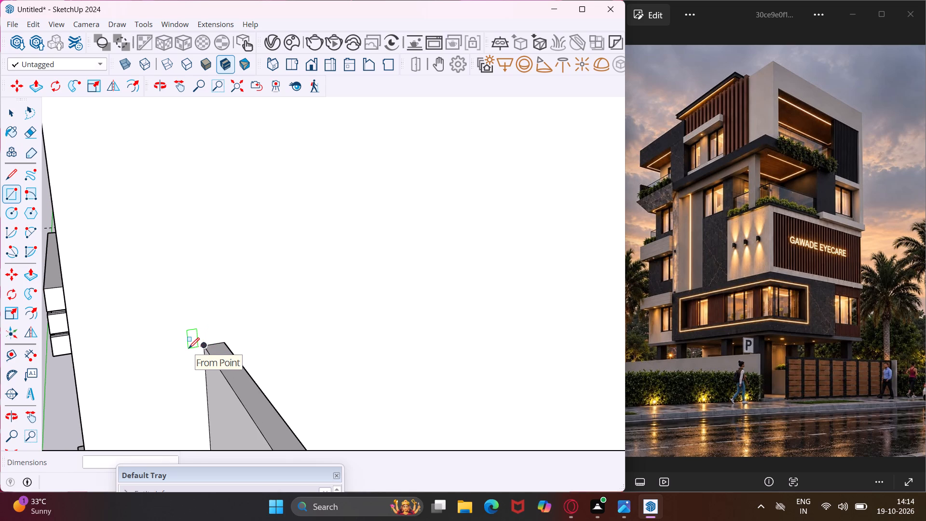
scroll(190, 347, up, 3)
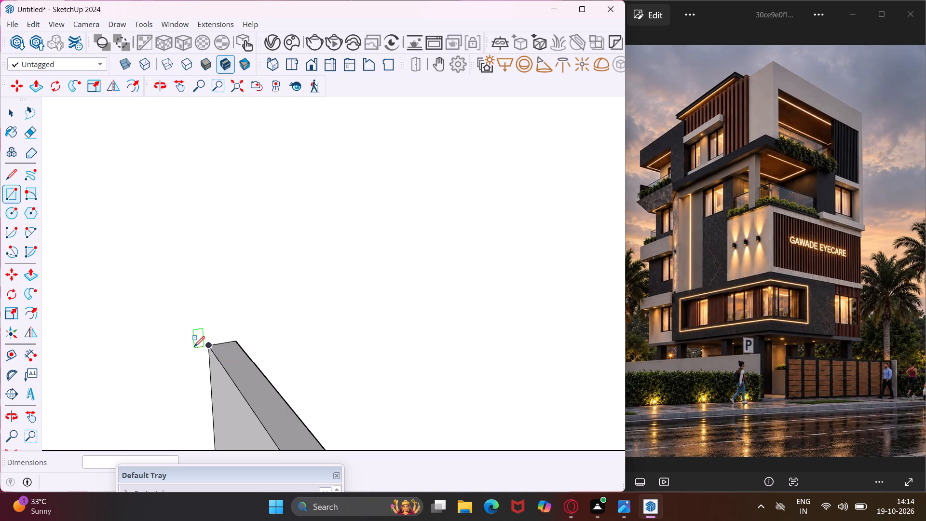
click(194, 347)
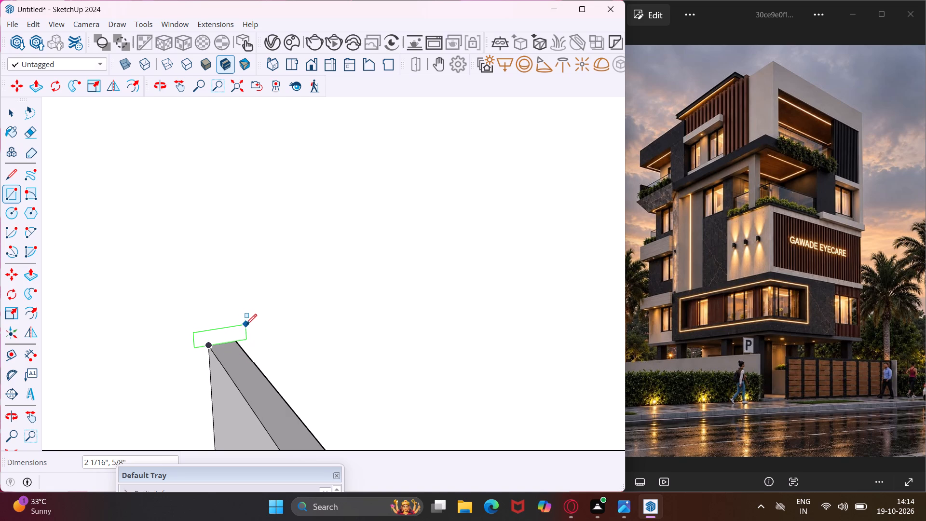
click(247, 326)
key(Escape)
key(space)
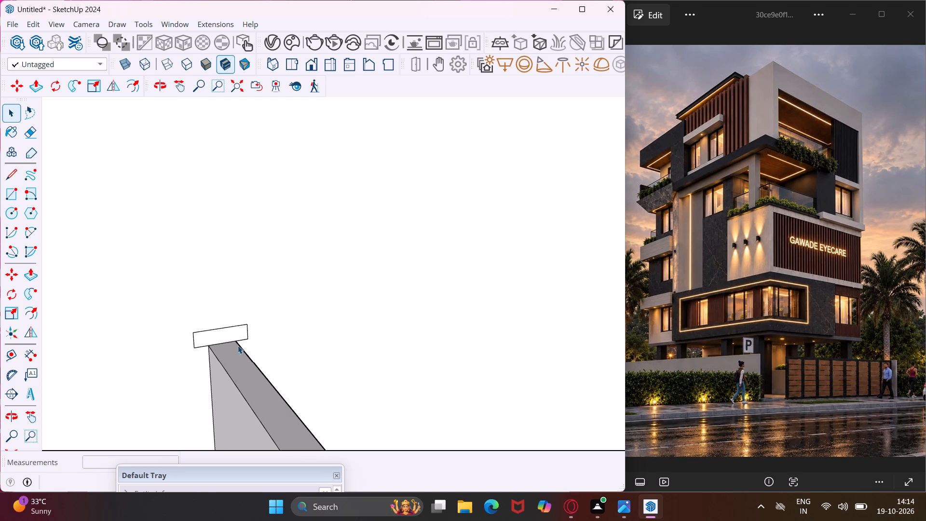
Sweep the small rectangle along the side railing's top face with Follow Me to form its handrail.
click(237, 346)
click(239, 356)
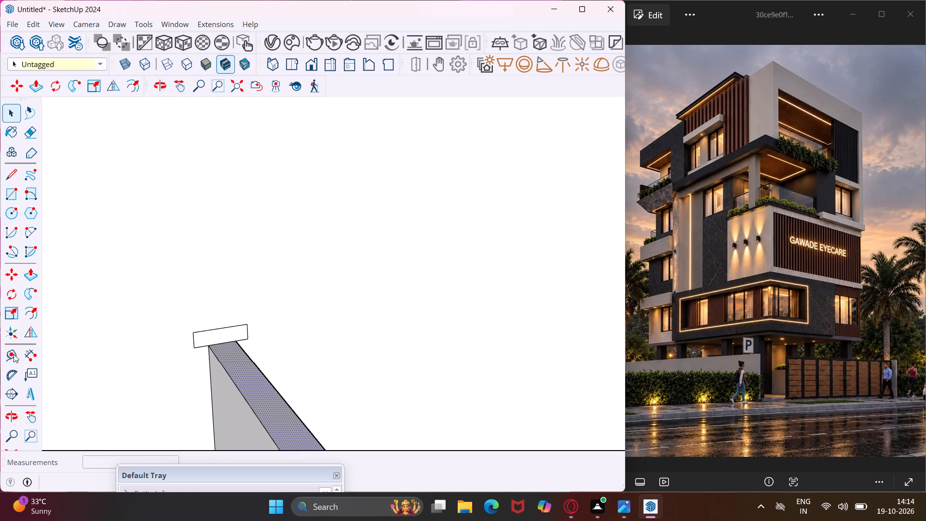
click(25, 298)
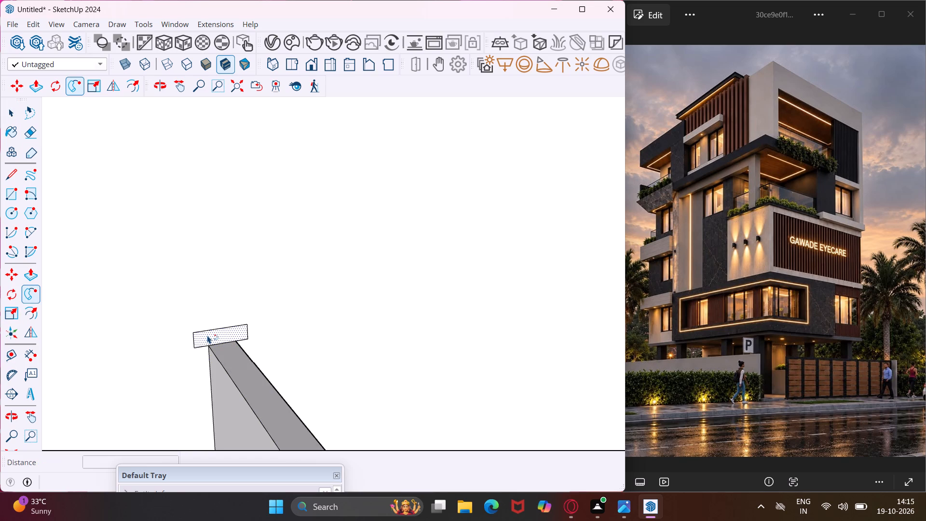
click(207, 335)
key(Escape)
key(space)
Push/Pull the side handrail's underside face about 5/8" to the handrail's lower edge.
middle_drag(204, 333, 249, 181)
scroll(281, 281, up, 3)
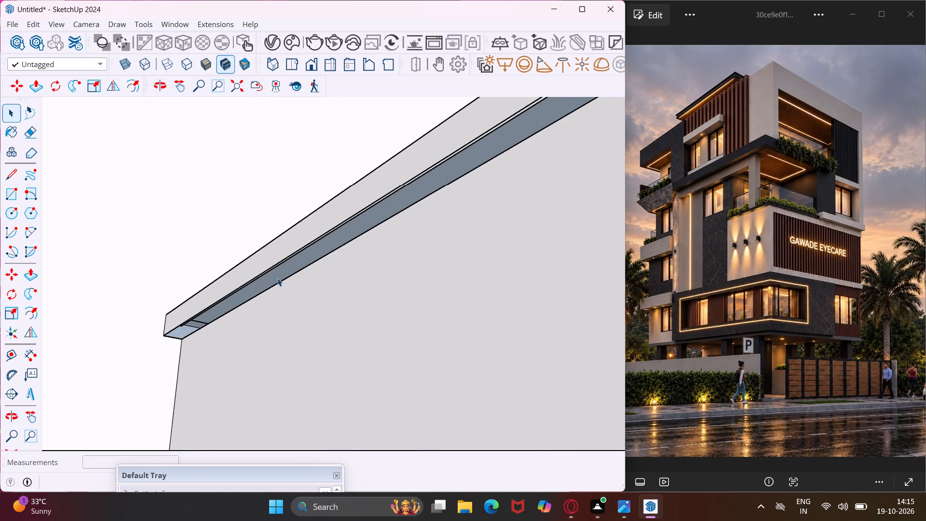
scroll(277, 278, up, 2)
click(271, 273)
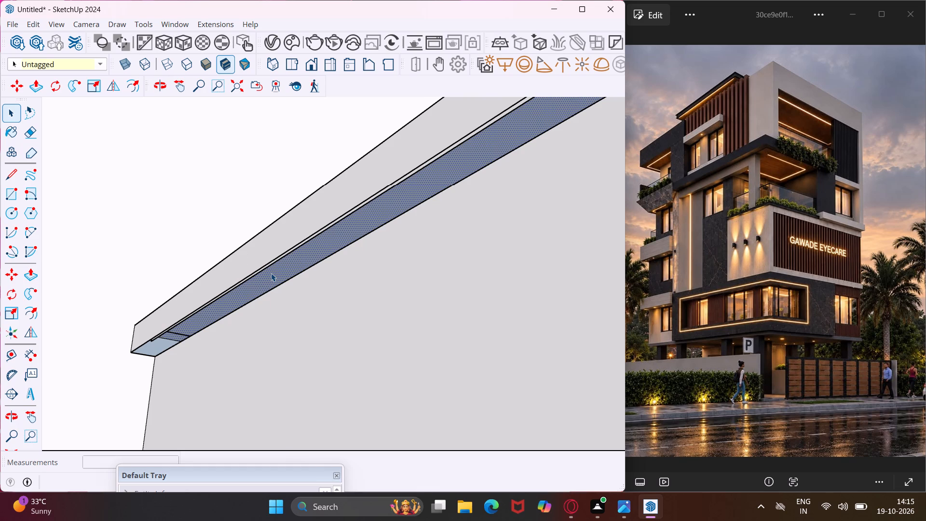
key(p)
click(271, 273)
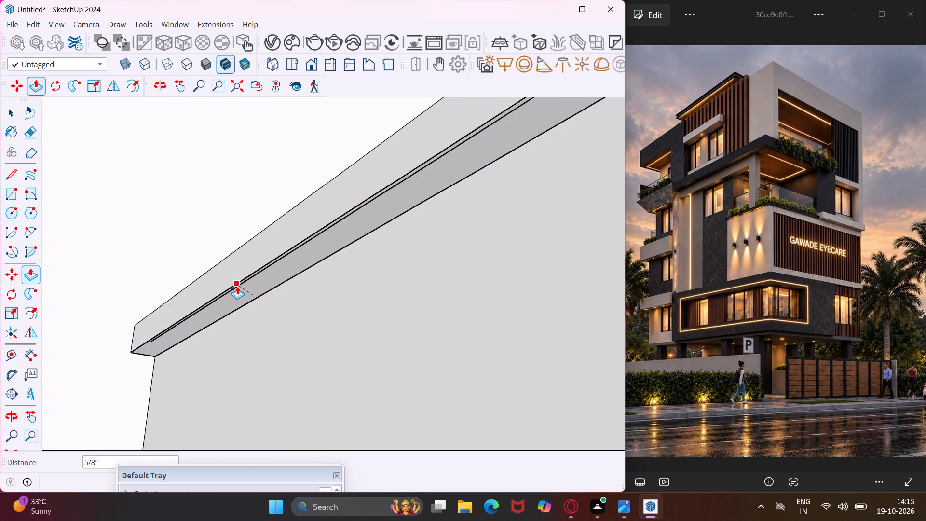
click(237, 286)
key(Escape)
key(space)
Examine the side railing's handrail and the surrounding terrace and upper-floor walls from several angles.
middle_drag(204, 275, 204, 285)
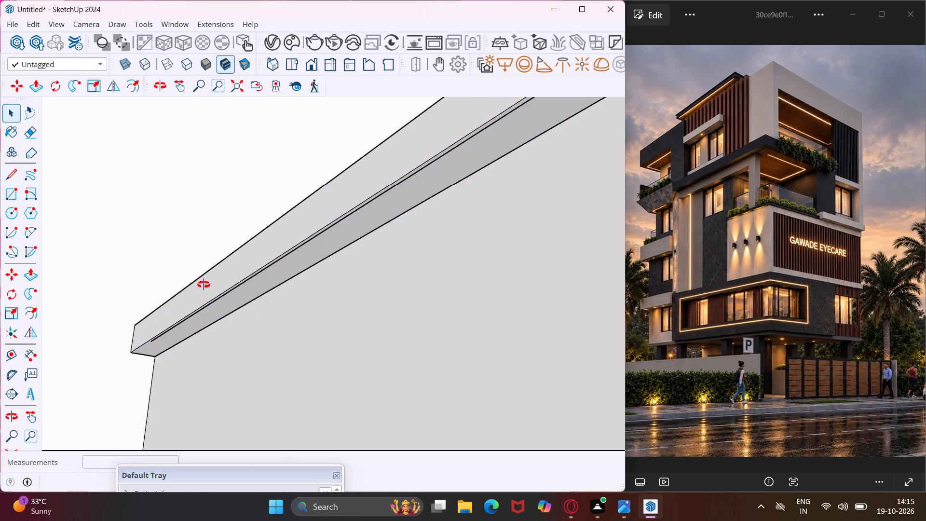
middle_drag(204, 285, 249, 363)
scroll(222, 327, down, 16)
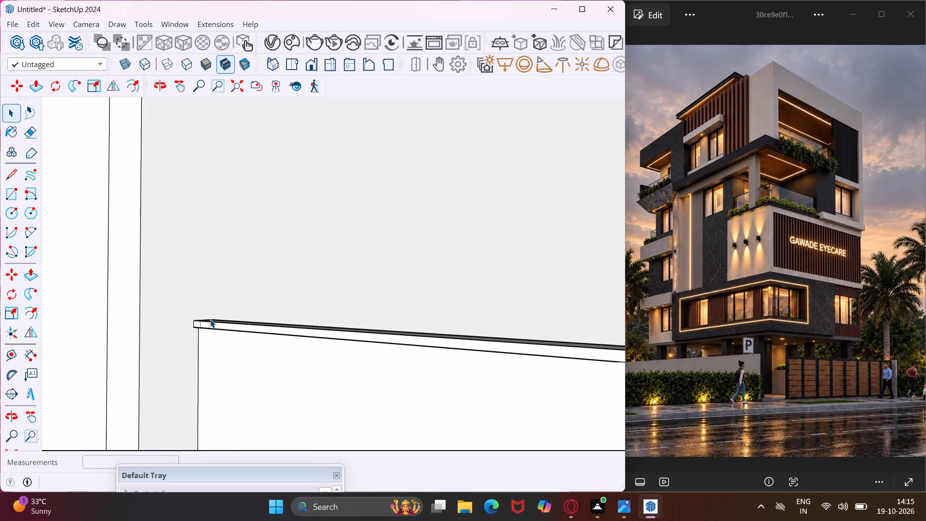
scroll(204, 322, down, 16)
scroll(189, 322, down, 5)
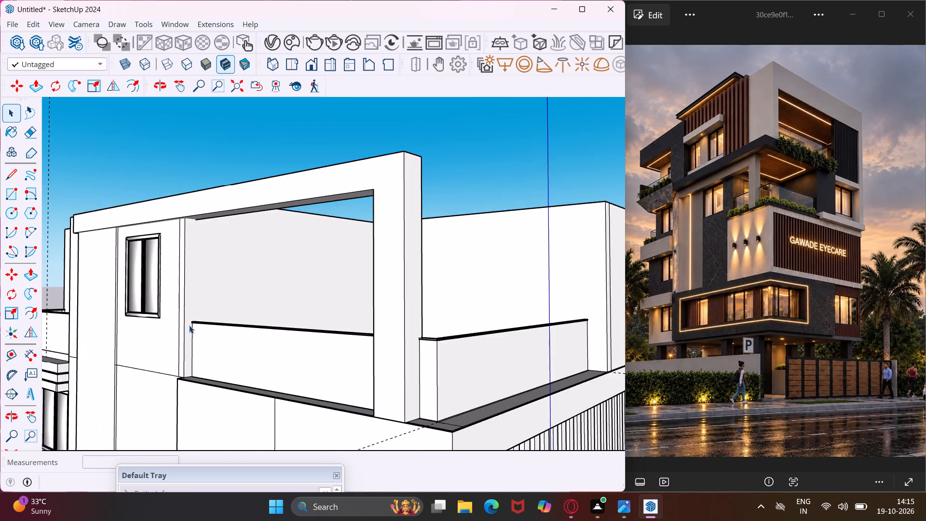
scroll(190, 327, down, 3)
middle_drag(258, 326, 148, 401)
scroll(141, 400, down, 5)
middle_drag(191, 332, 185, 335)
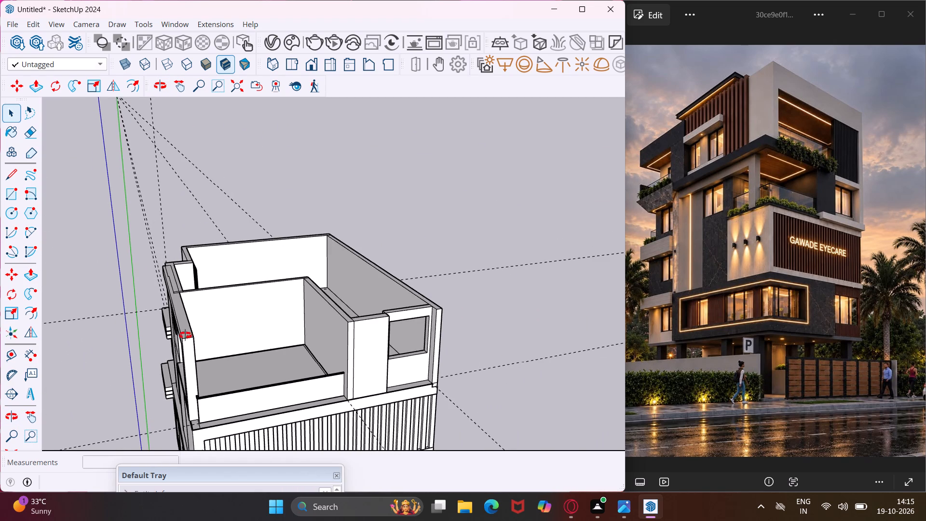
middle_drag(185, 335, 121, 346)
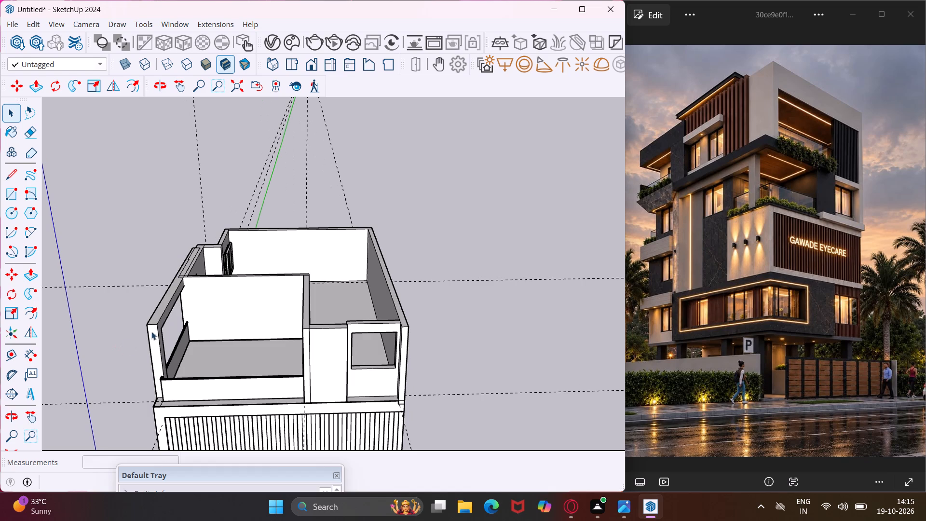
scroll(161, 316, up, 6)
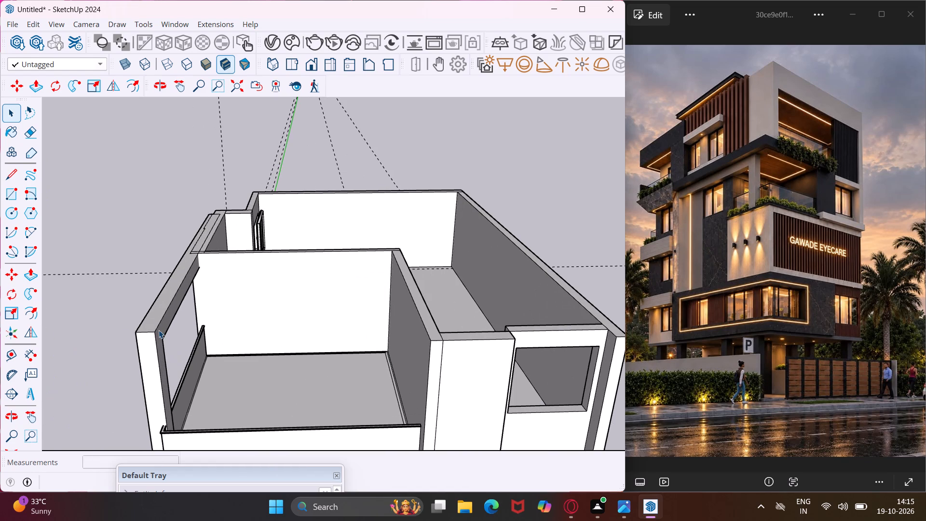
Push/Pull the inner reveal face of the terrace's side wall opening by about 1 1/16".
click(159, 330)
click(161, 332)
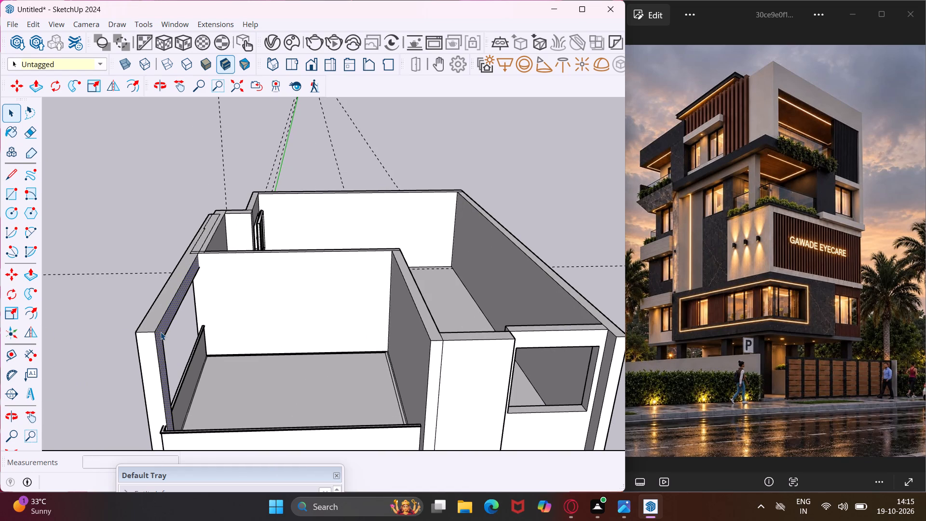
key(p)
click(161, 332)
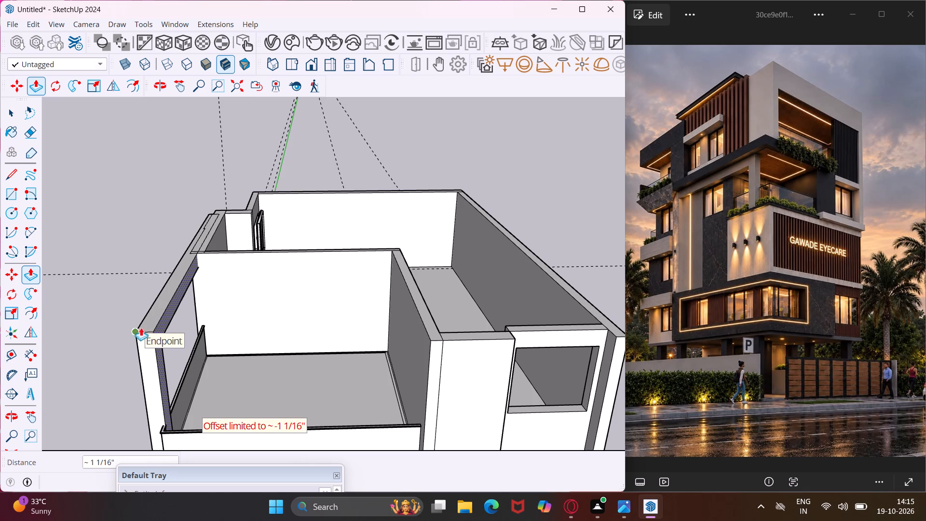
click(146, 328)
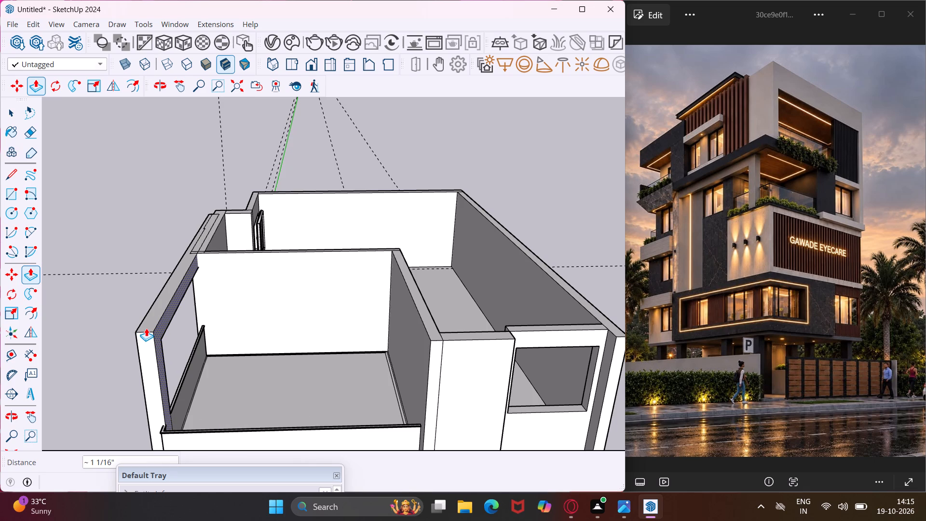
key(Escape)
key(space)
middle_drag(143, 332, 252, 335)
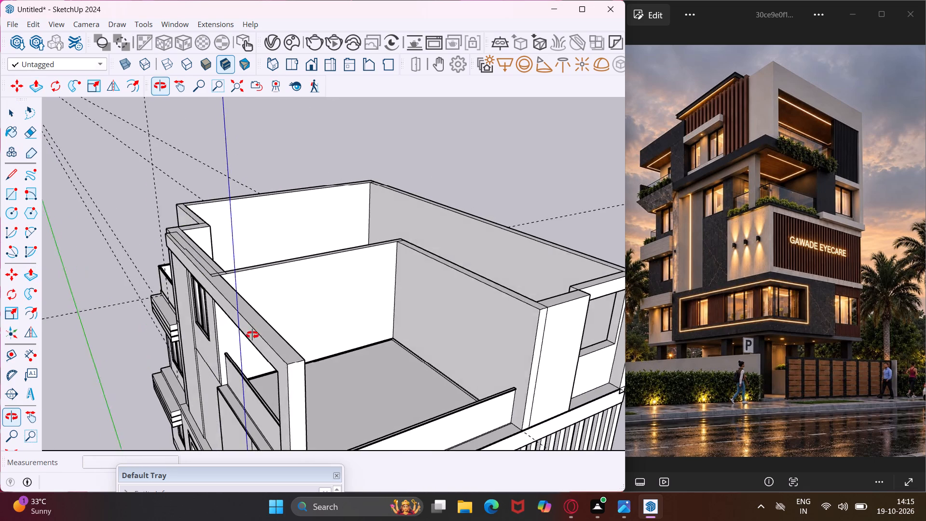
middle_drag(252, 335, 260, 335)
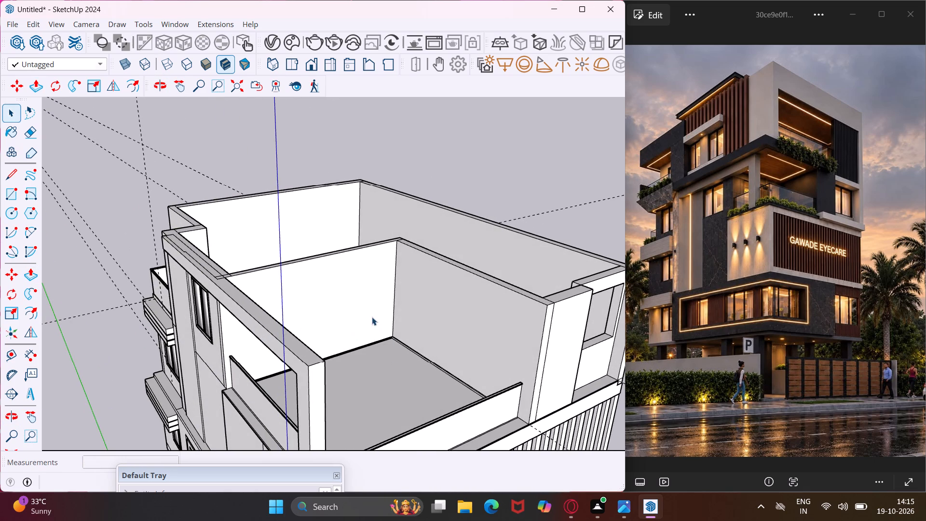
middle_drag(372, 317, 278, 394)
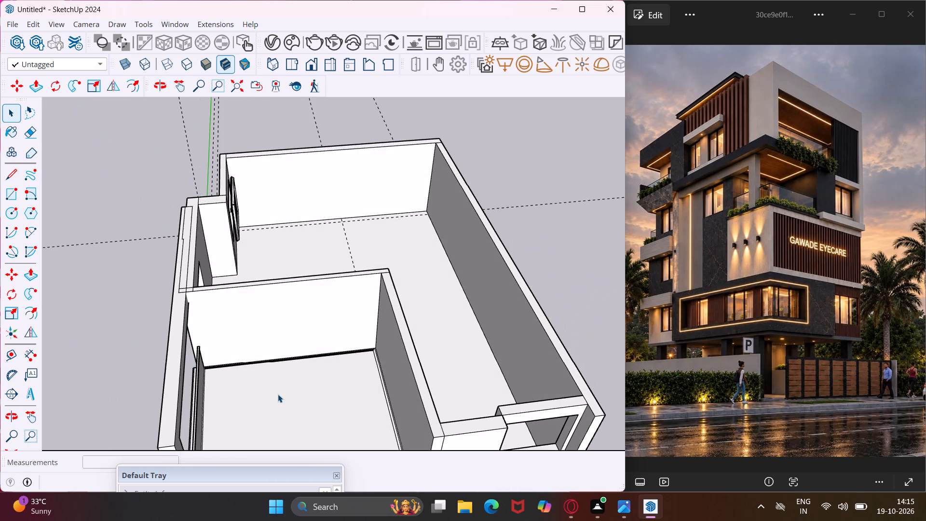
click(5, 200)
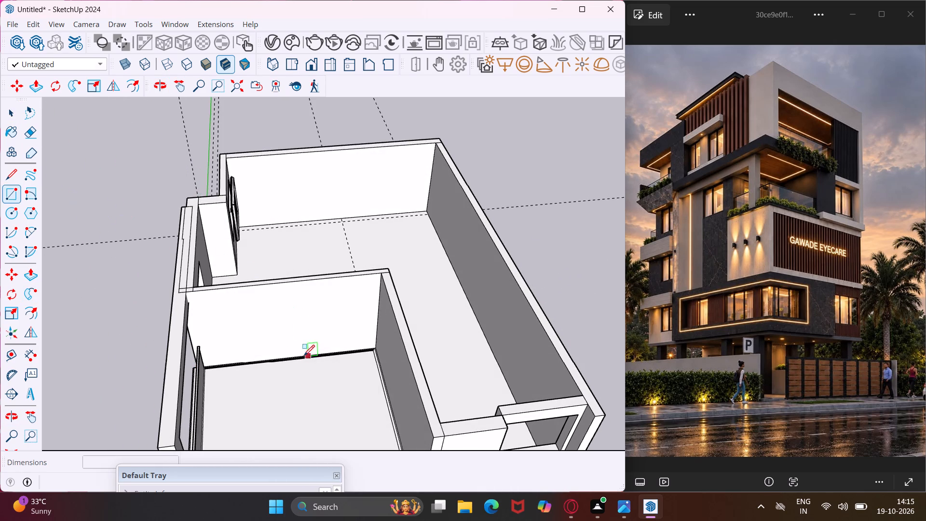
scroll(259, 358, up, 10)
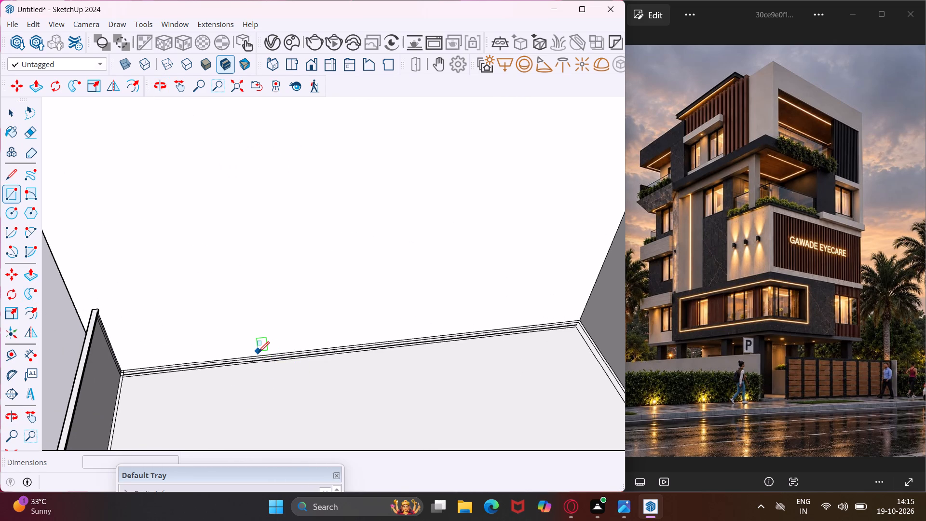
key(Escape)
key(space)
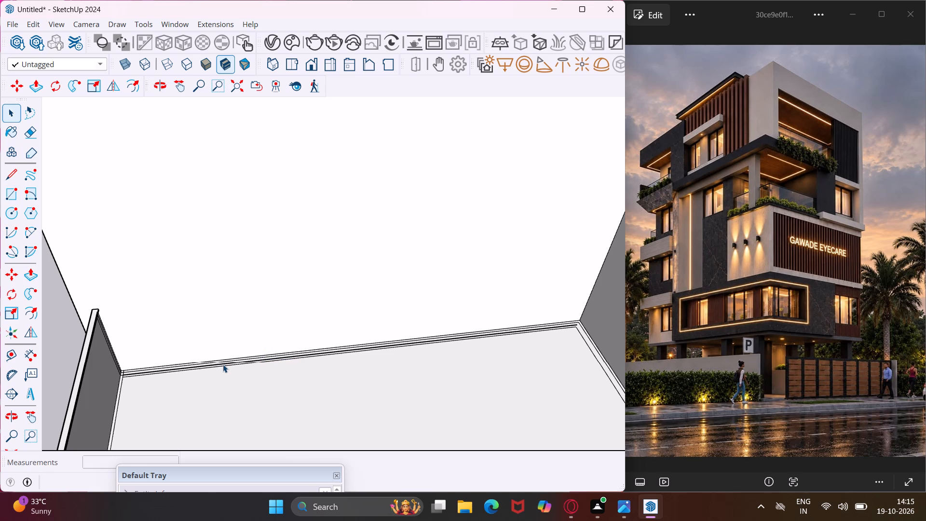
Erase the leftover parallel lines and short stubs on the terrace floor along the back wall's base.
key(e)
scroll(216, 366, up, 3)
click(216, 366)
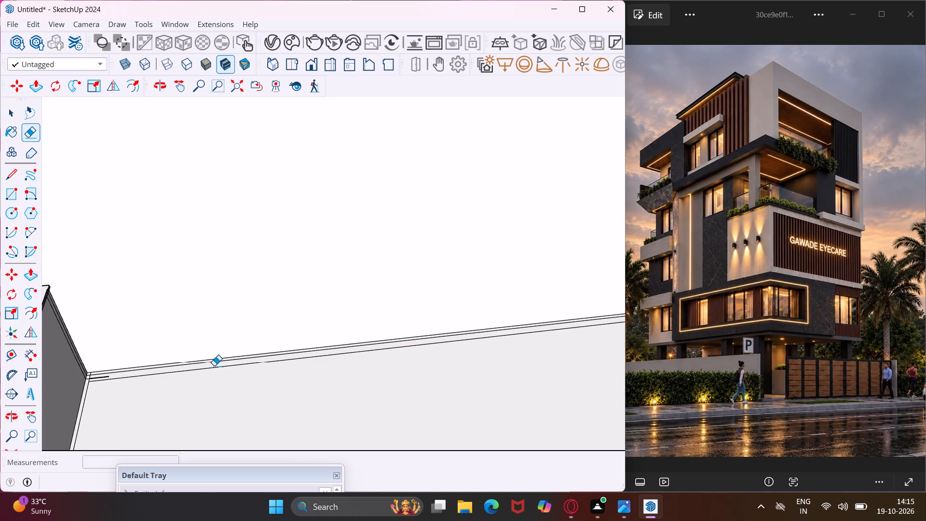
click(214, 368)
scroll(215, 364, up, 3)
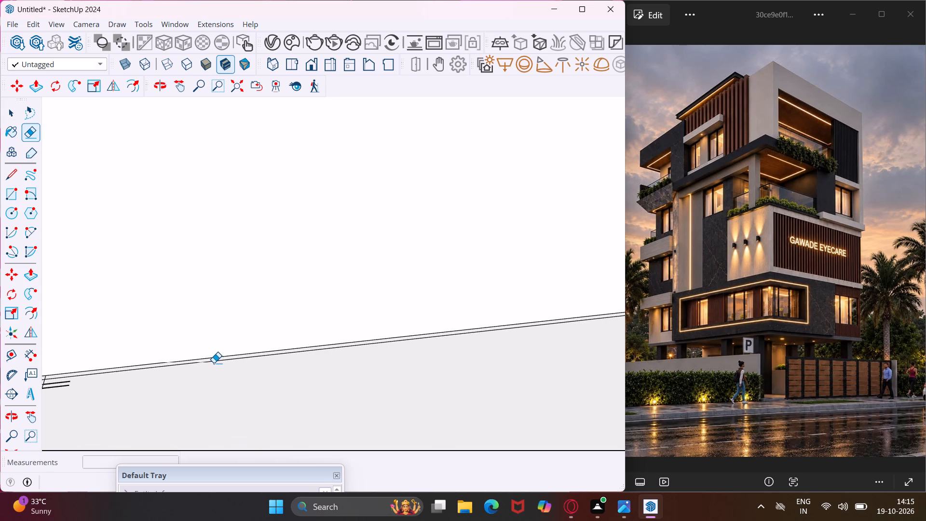
click(214, 362)
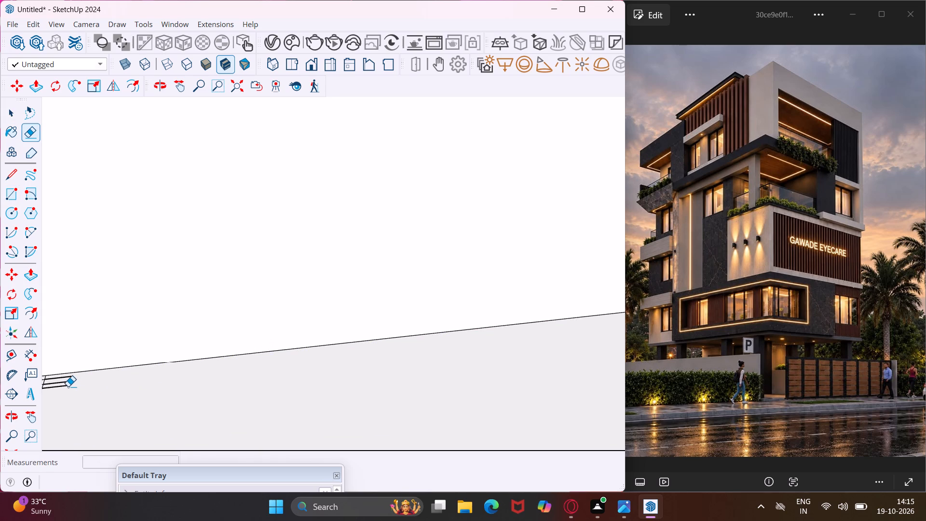
click(67, 386)
click(65, 382)
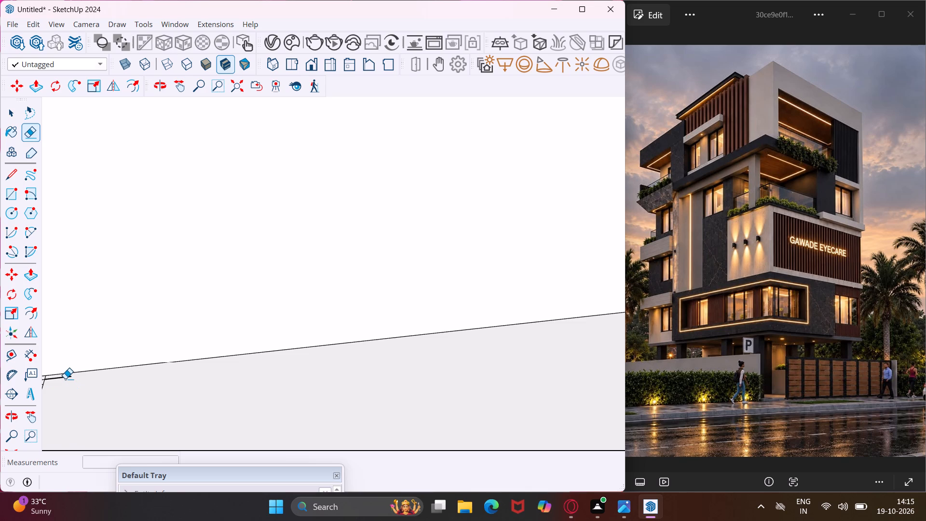
click(64, 377)
Erase the leftover parallel lines on the terrace floor along the base of the adjoining inner side wall.
scroll(64, 386, down, 2)
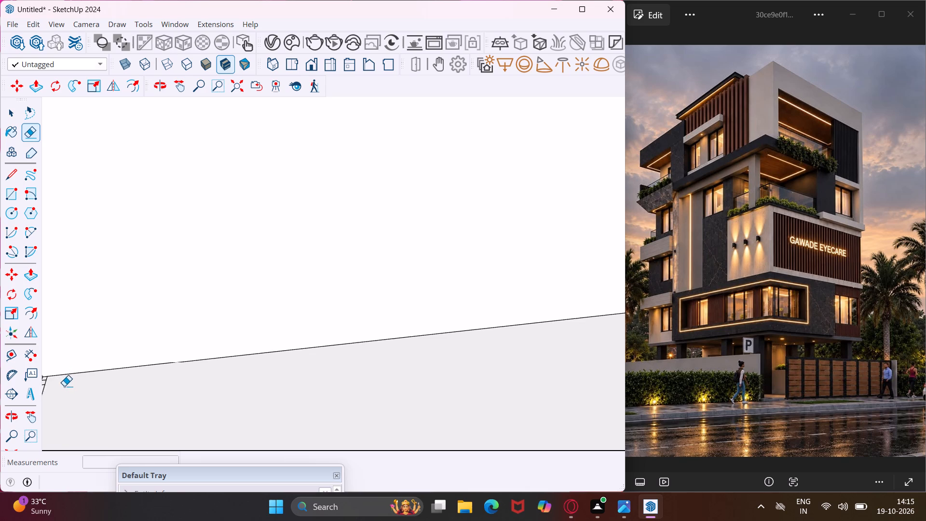
scroll(64, 386, down, 8)
scroll(427, 379, up, 3)
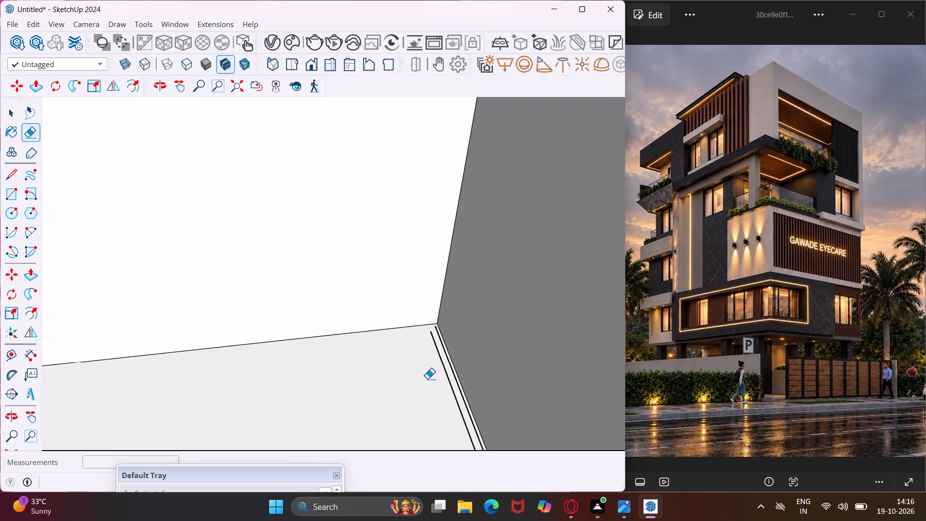
scroll(427, 379, up, 4)
click(455, 376)
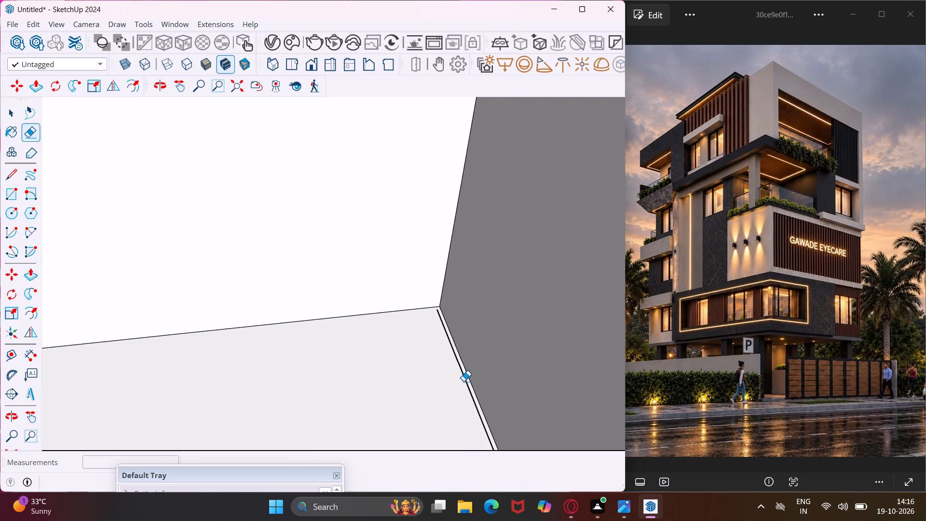
click(465, 381)
scroll(396, 385, down, 12)
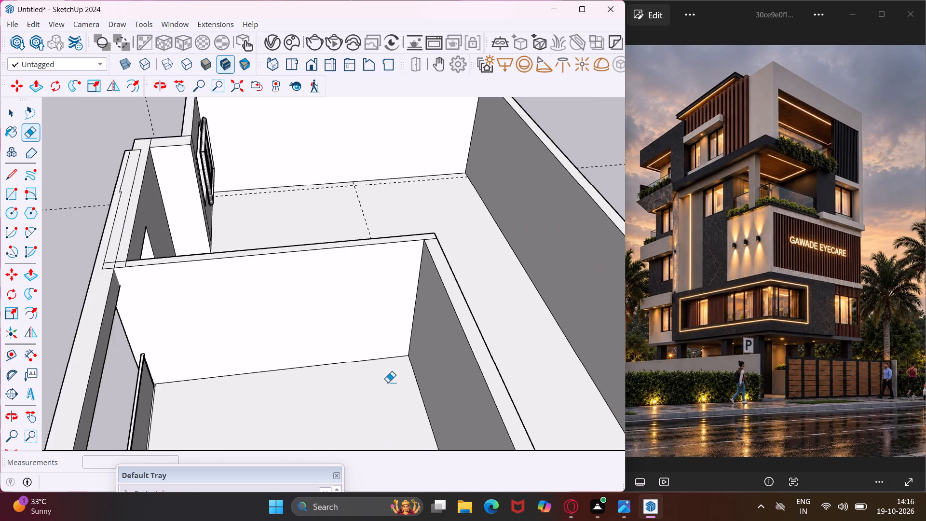
scroll(388, 382, down, 3)
middle_drag(379, 390, 367, 338)
key(Escape)
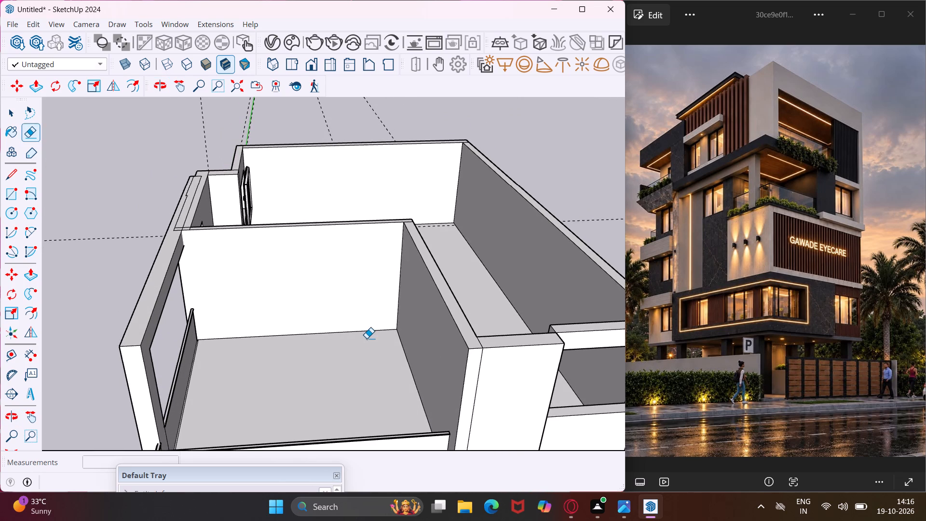
key(space)
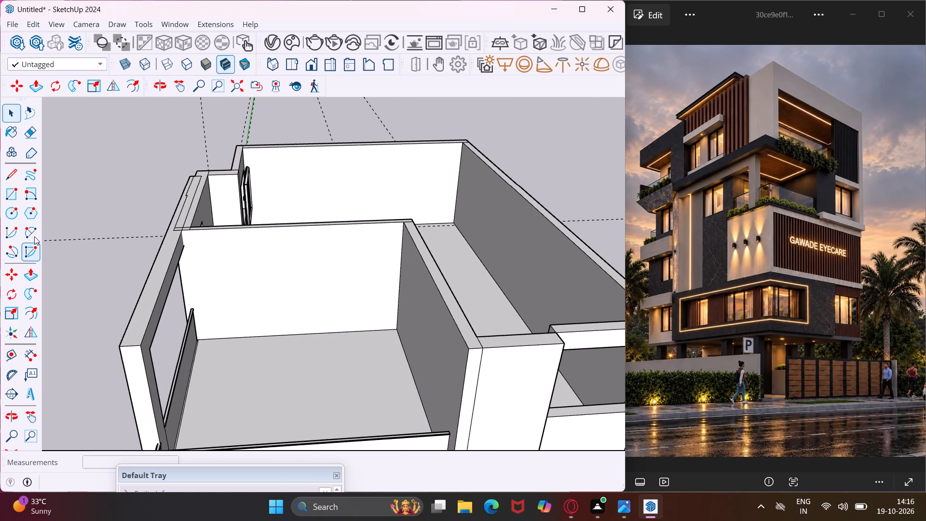
Draw a door-opening rectangle about 9' 8" by 8' 8 1/2" on the terrace's back wall, rising from the floor edge.
click(12, 199)
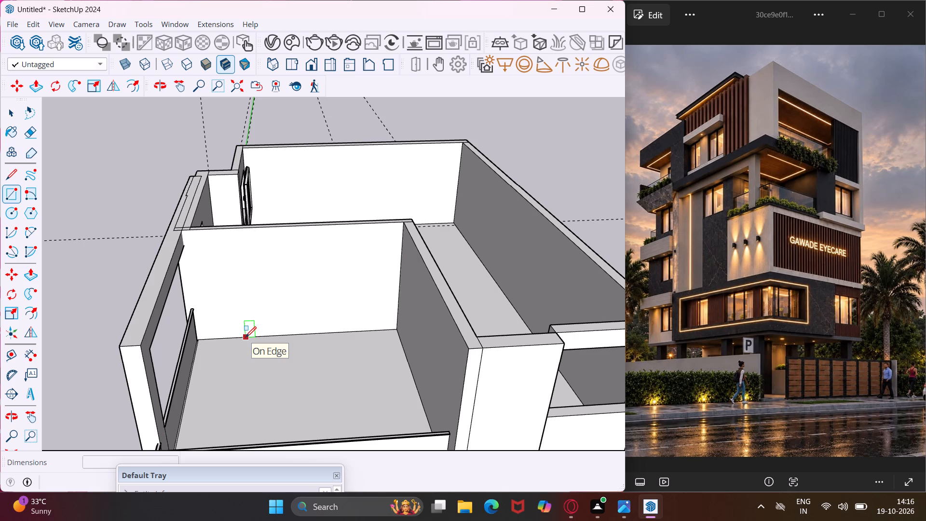
click(245, 337)
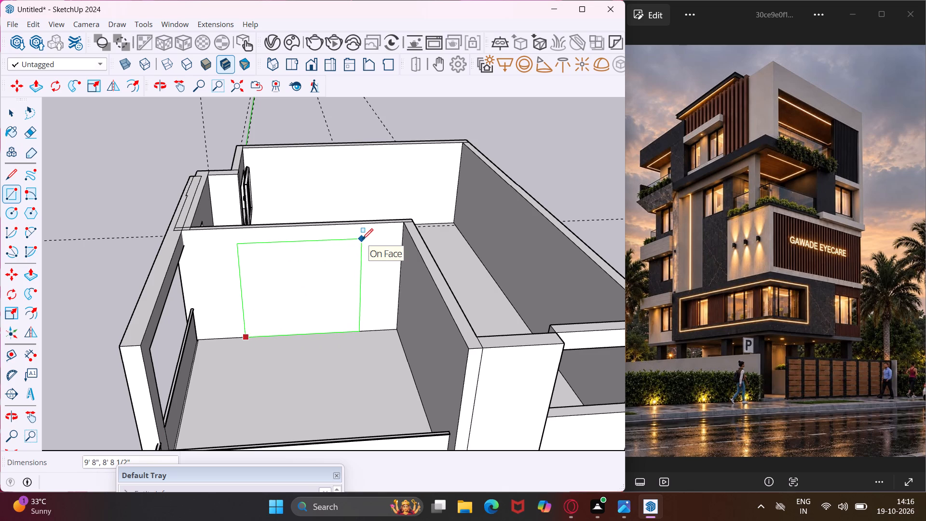
click(362, 239)
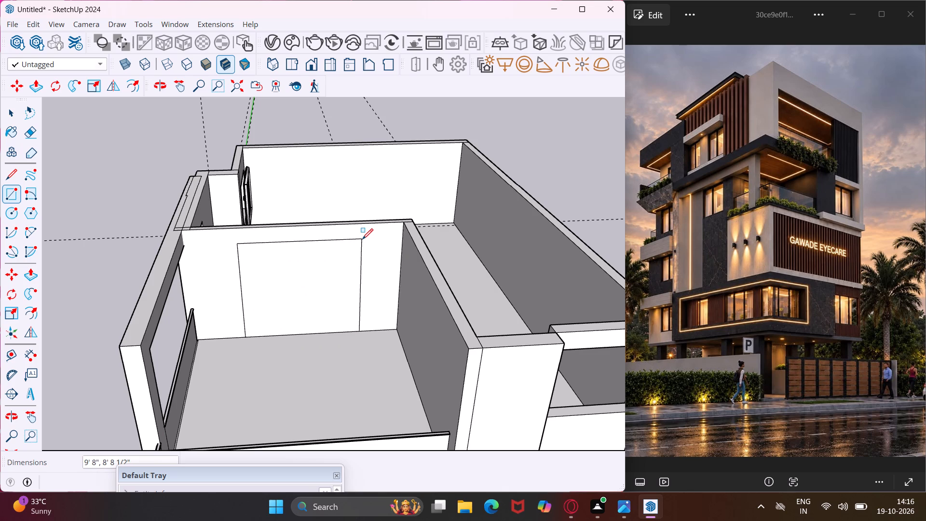
key(Escape)
key(space)
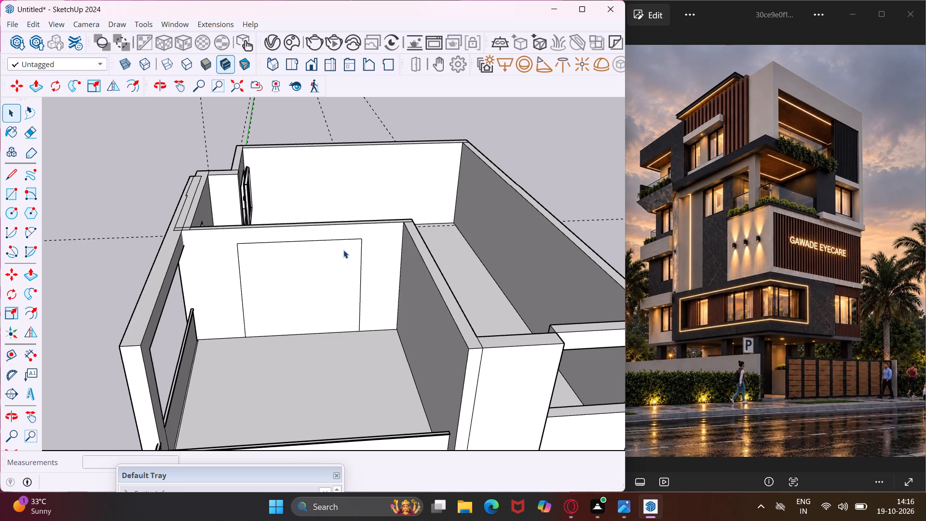
Push/Pull the rectangle 6" through the terrace's back wall to cut the door opening.
middle_drag(353, 258, 443, 290)
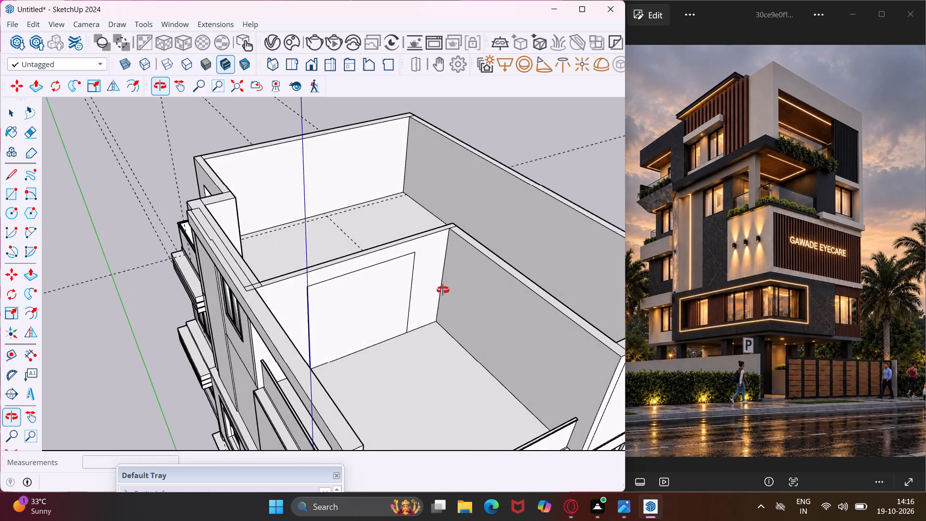
middle_drag(443, 290, 450, 291)
click(347, 298)
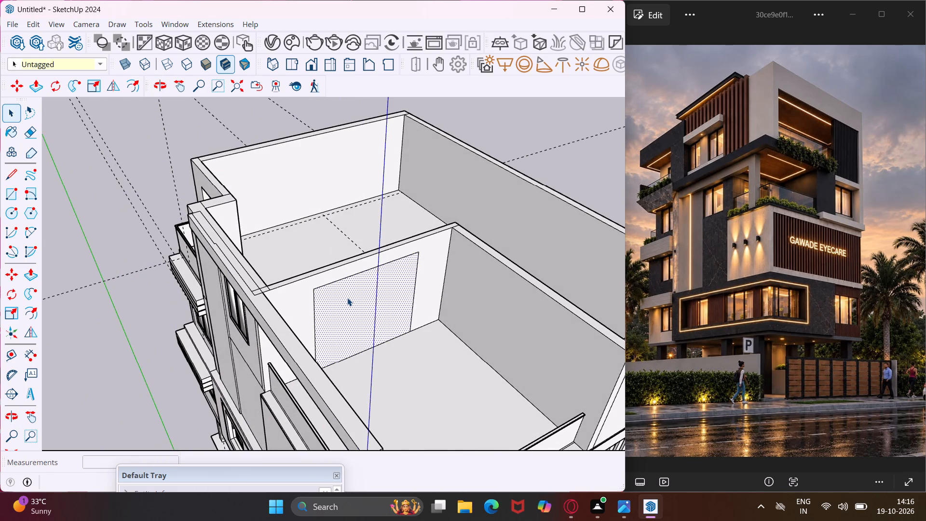
key(p)
click(347, 298)
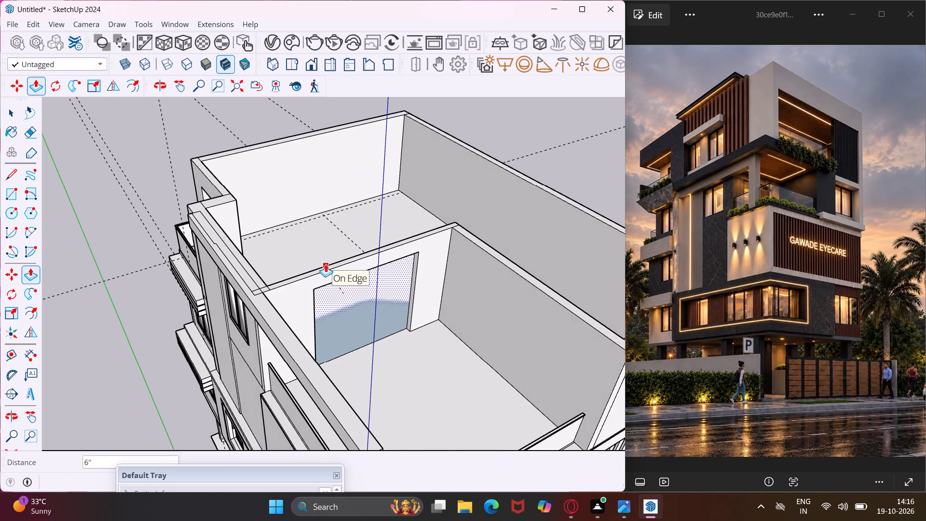
click(326, 264)
key(Escape)
key(space)
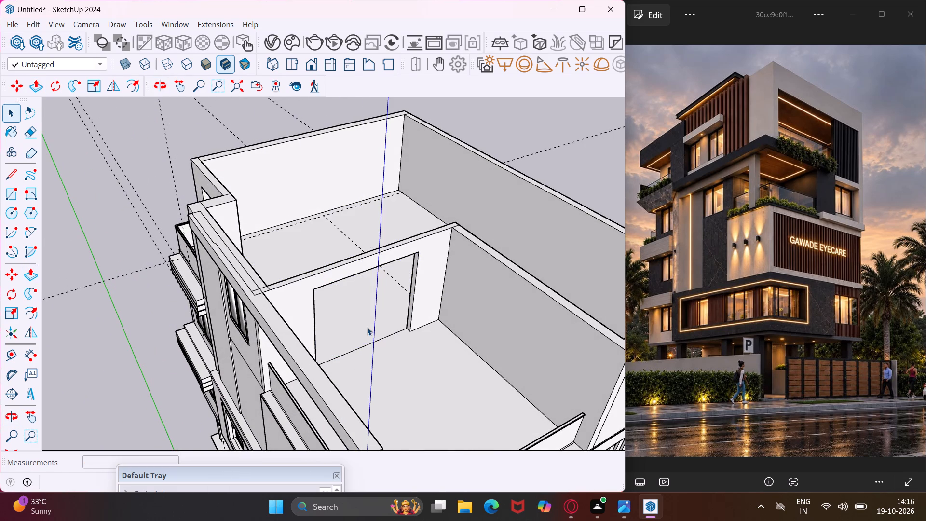
Import the Curtains 004 asset from Chaos Cosmos and place it on the upper room's floor behind the terrace.
middle_drag(367, 327, 285, 256)
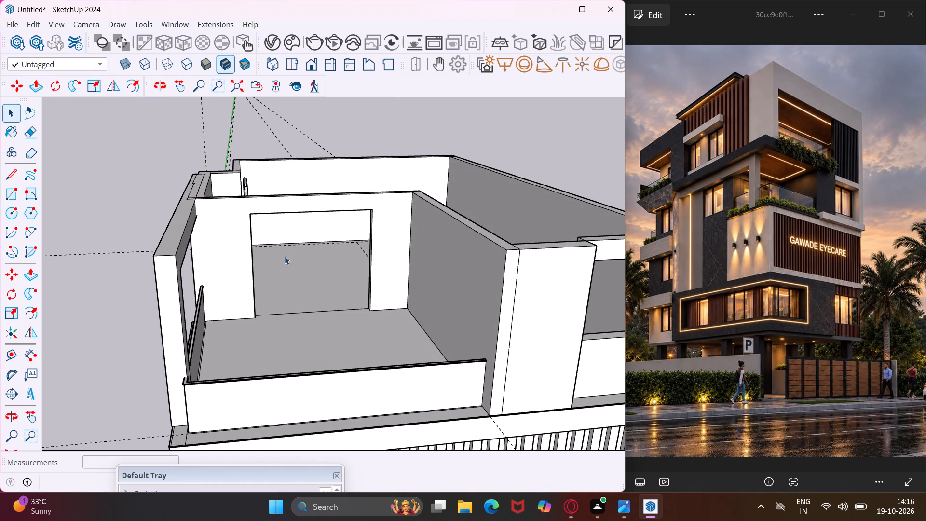
click(292, 49)
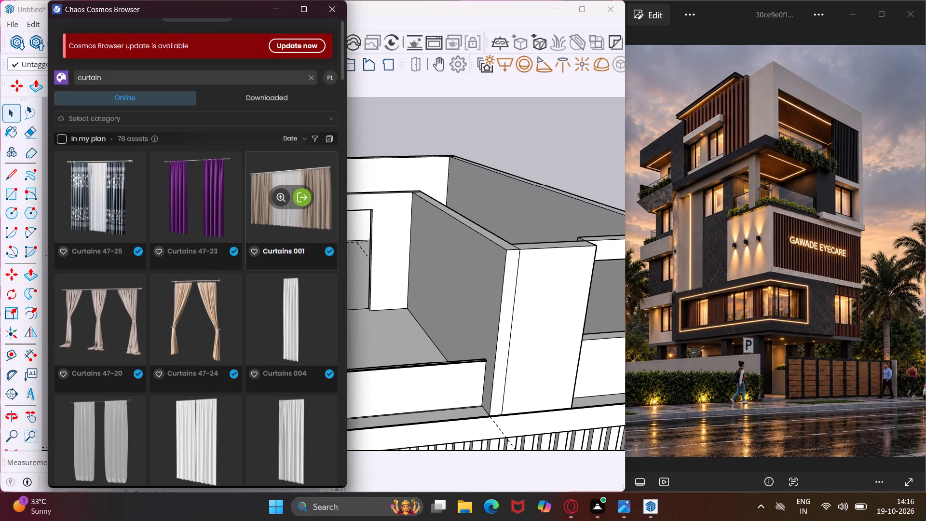
scroll(462, 337, down, 2)
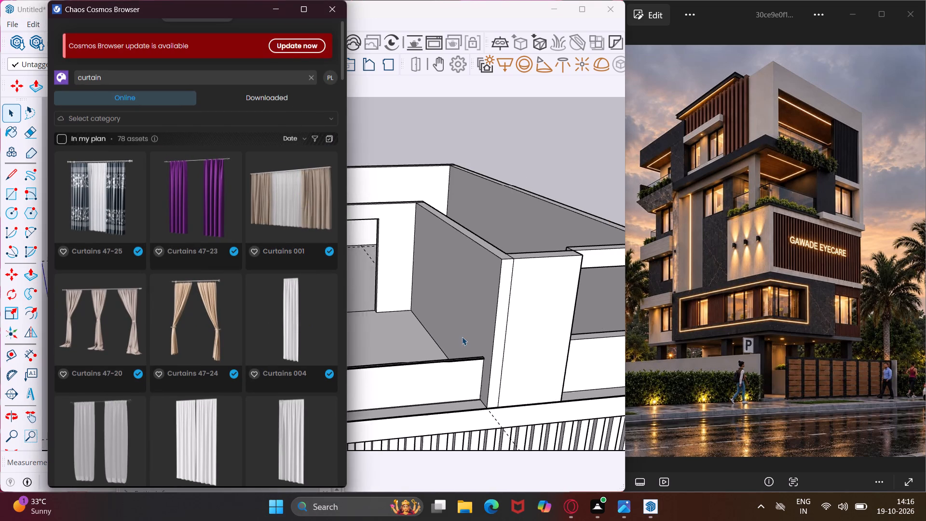
scroll(462, 337, down, 3)
middle_drag(470, 337, 654, 347)
scroll(554, 325, down, 3)
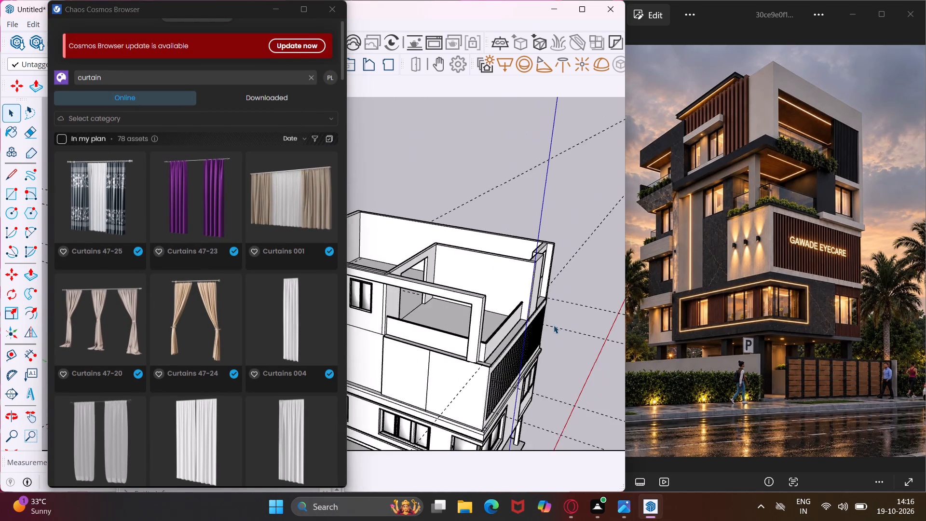
scroll(554, 325, down, 6)
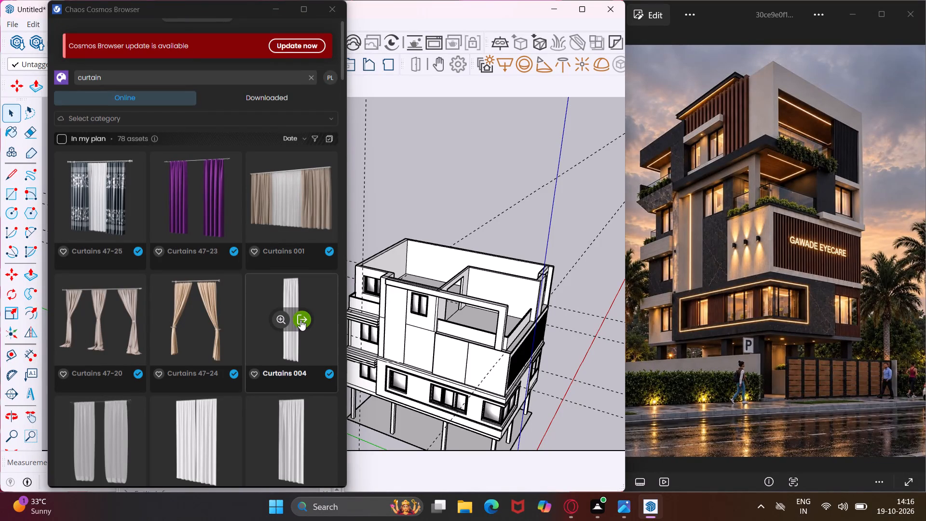
click(300, 320)
middle_drag(399, 267, 397, 279)
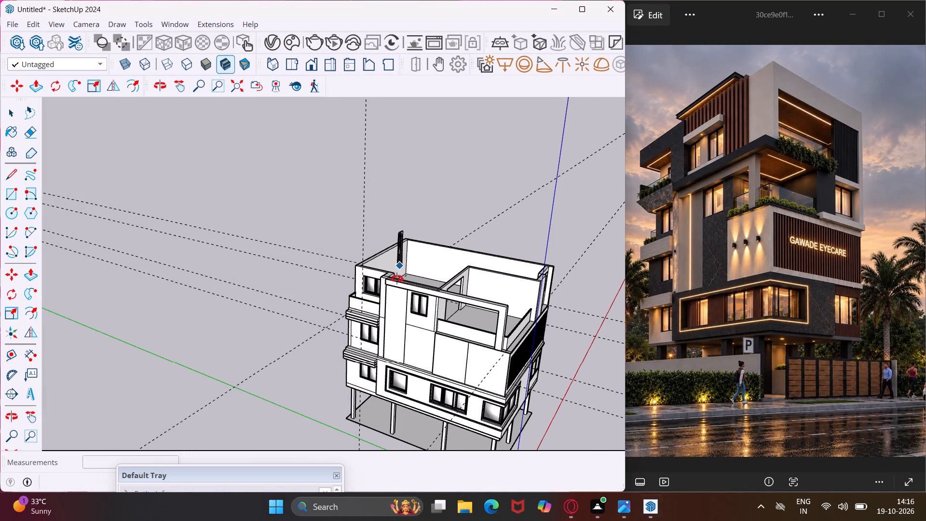
middle_drag(397, 279, 198, 468)
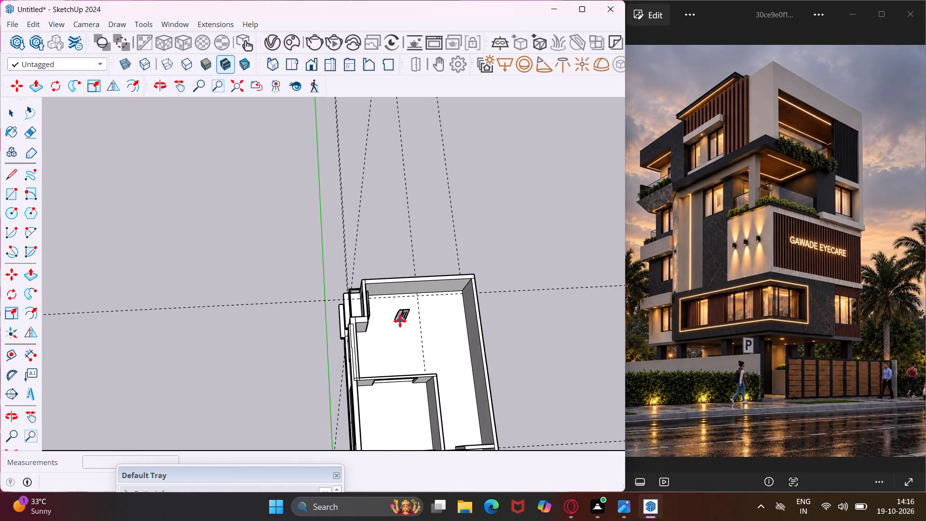
click(396, 321)
key(Escape)
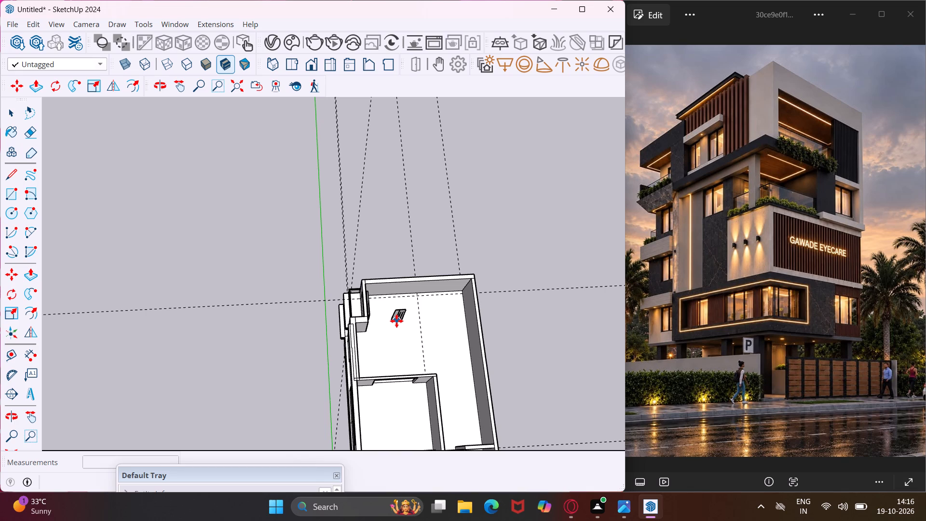
Move the curtain about 34' 4" to the inner side of the front window opening, against the outer side wall.
click(407, 311)
middle_drag(406, 321, 403, 323)
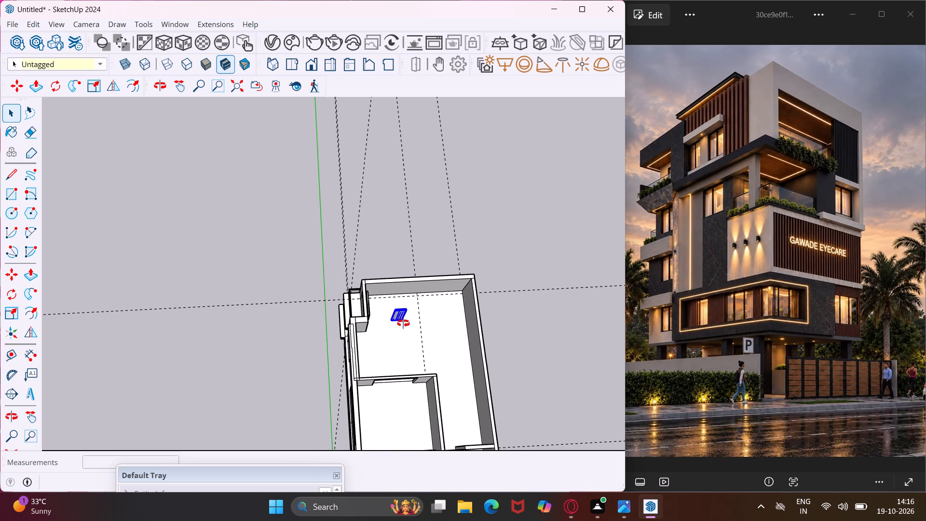
middle_drag(403, 323, 222, 216)
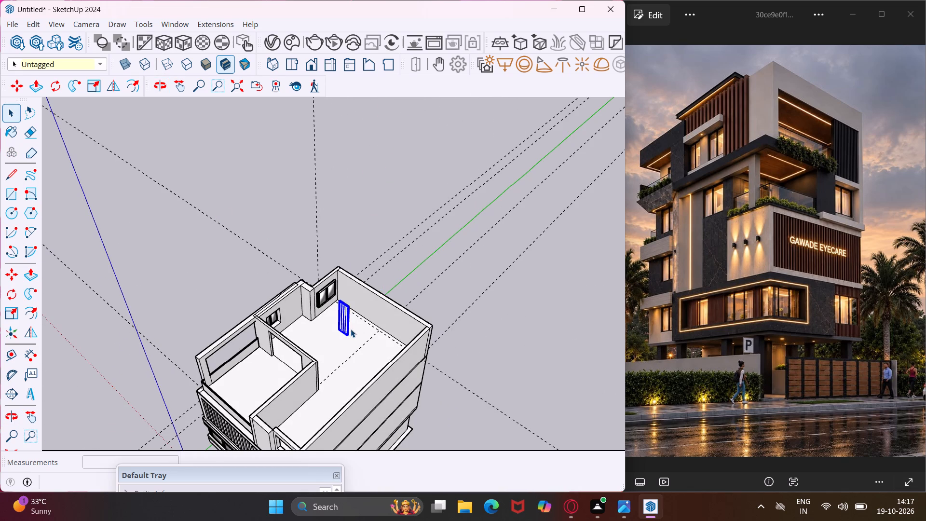
key(m)
scroll(346, 304, up, 13)
click(359, 315)
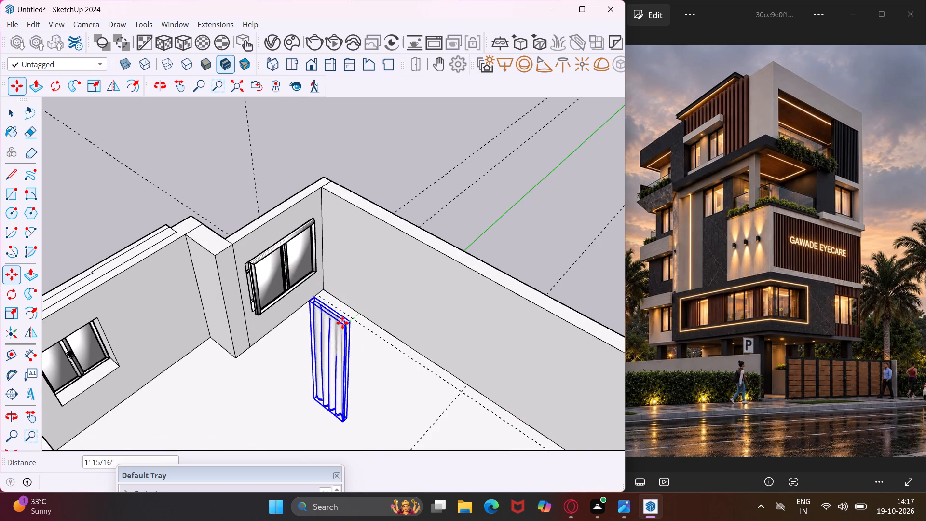
scroll(342, 323, down, 10)
middle_drag(351, 356, 325, 263)
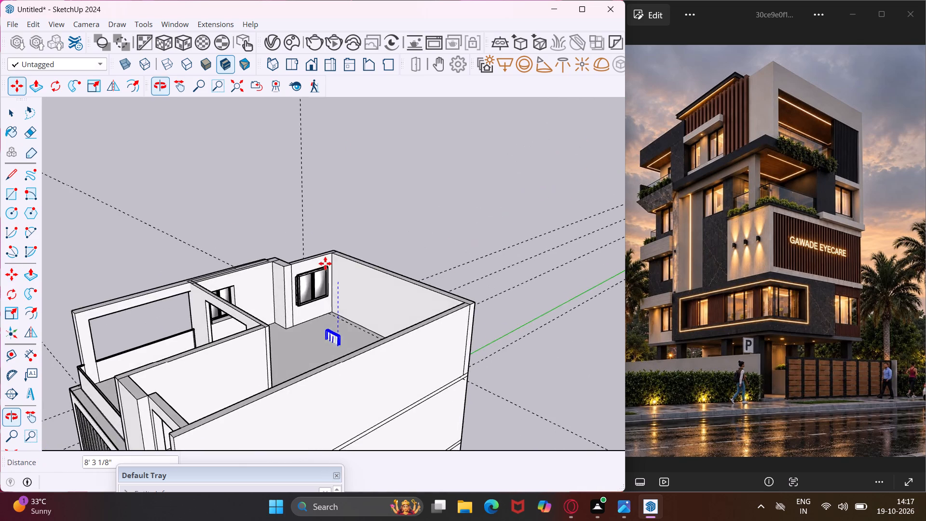
scroll(326, 267, down, 3)
middle_drag(254, 370, 217, 427)
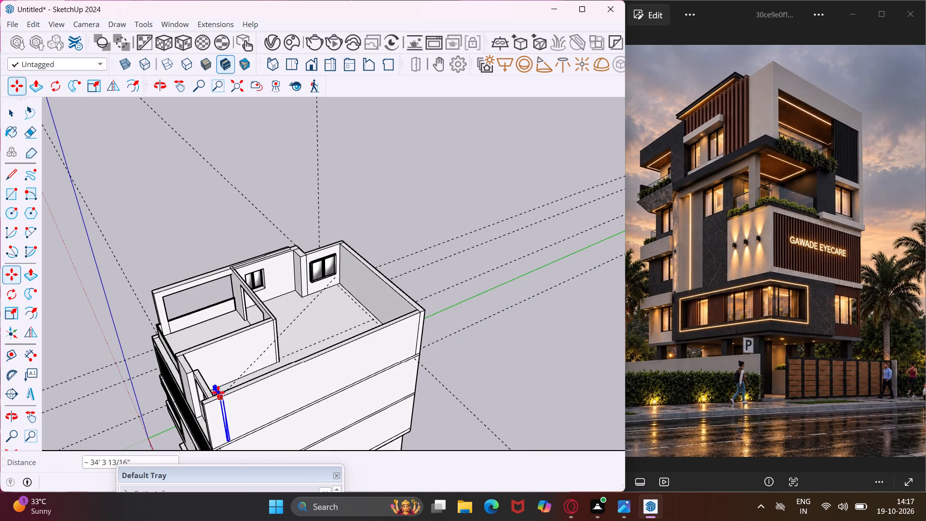
scroll(212, 392, up, 10)
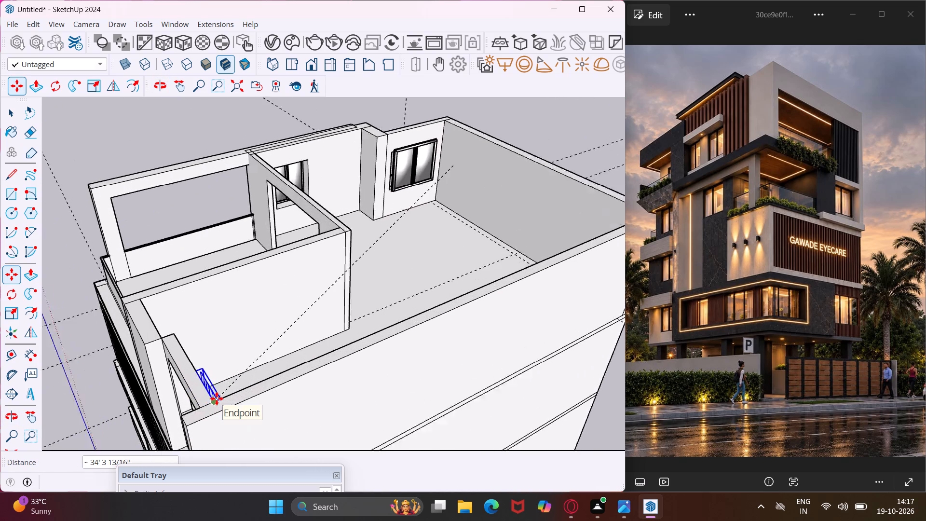
scroll(217, 398, up, 3)
click(212, 400)
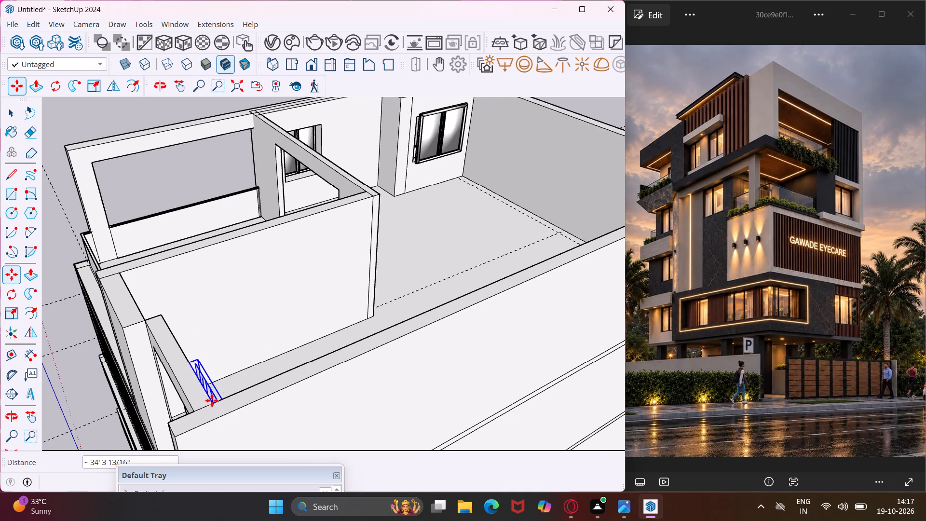
Copy the curtain from the front window to one end of the terrace door opening, on its room side.
middle_drag(201, 387, 325, 355)
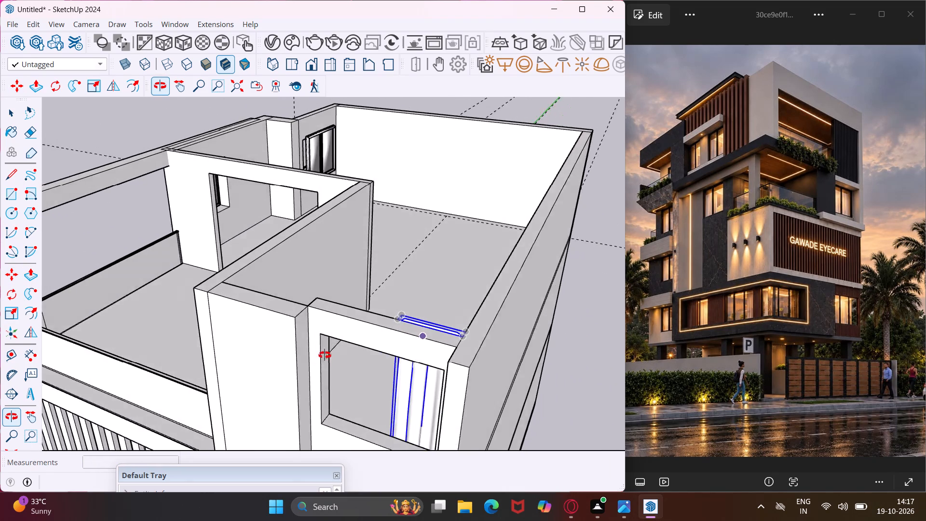
middle_drag(325, 355, 329, 355)
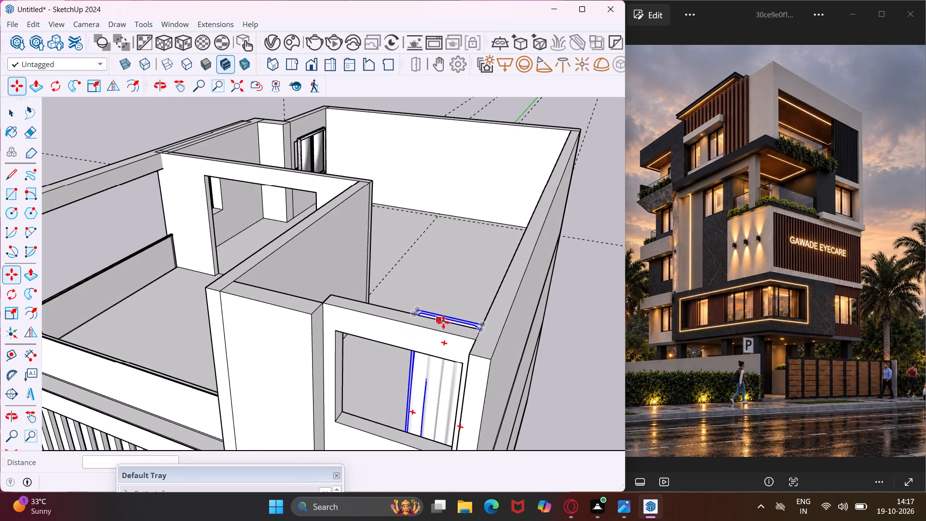
click(480, 329)
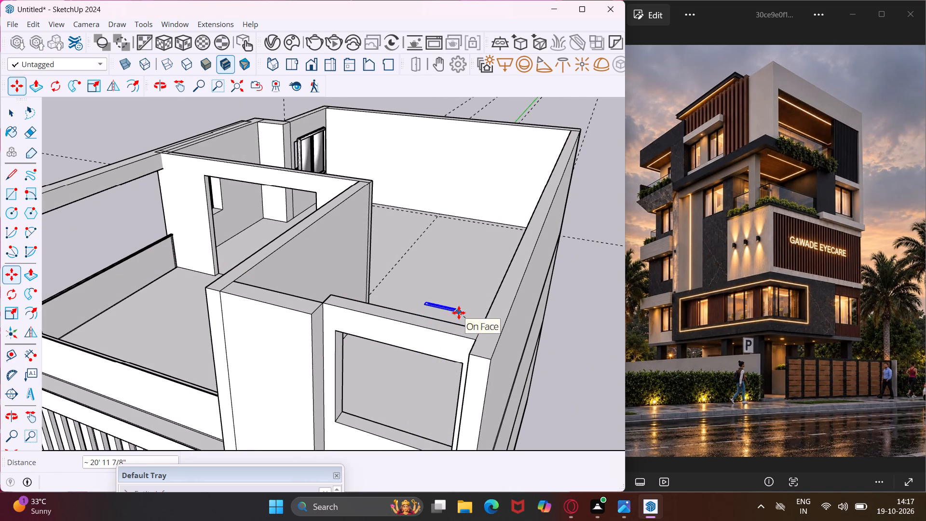
middle_drag(457, 315, 406, 381)
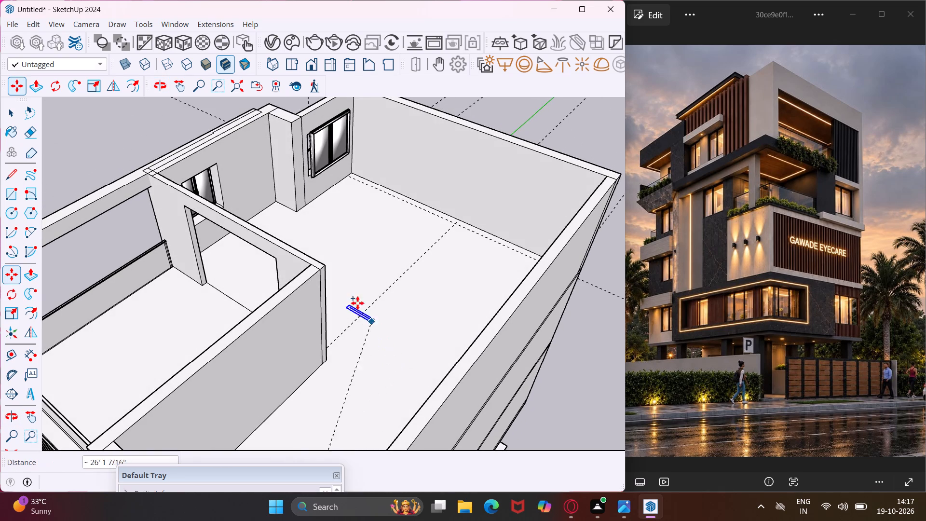
scroll(287, 243, up, 3)
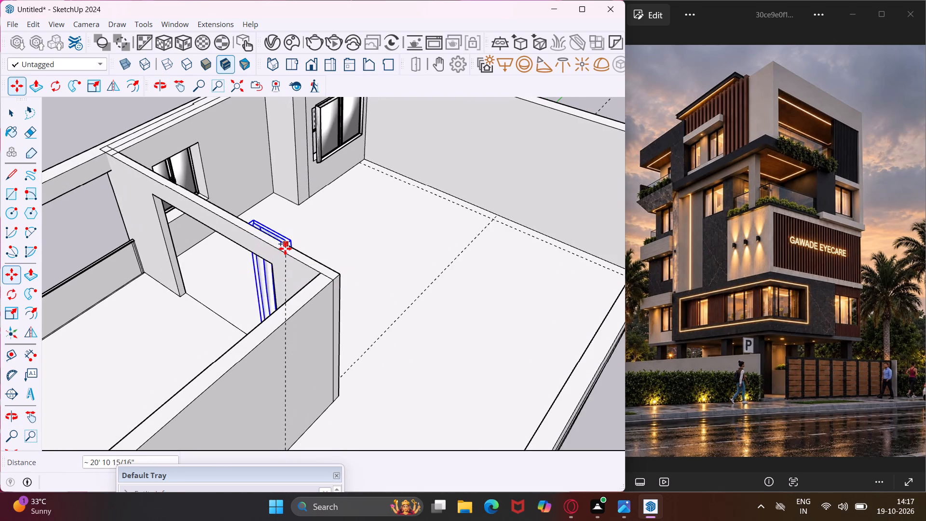
scroll(285, 248, up, 3)
click(281, 240)
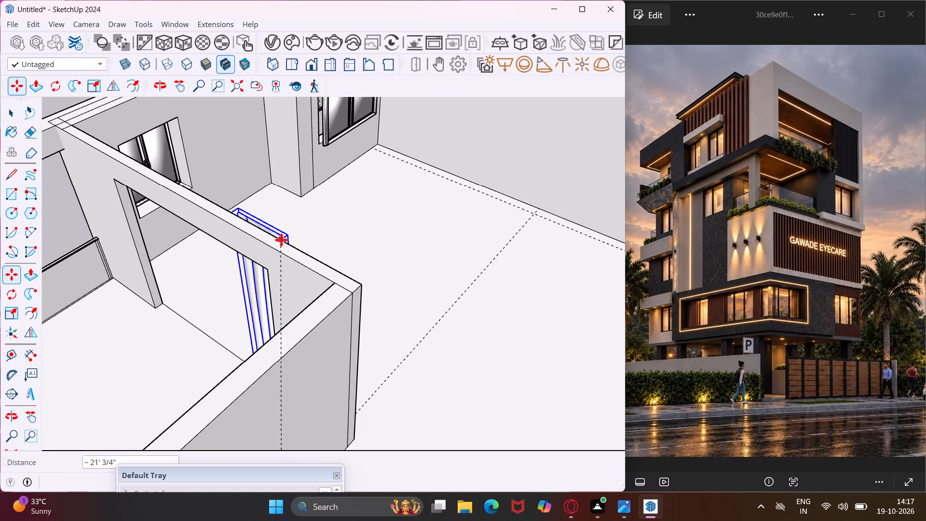
Copy the curtain 8' along the wall to the opposite end of the terrace door opening.
middle_drag(281, 240, 448, 246)
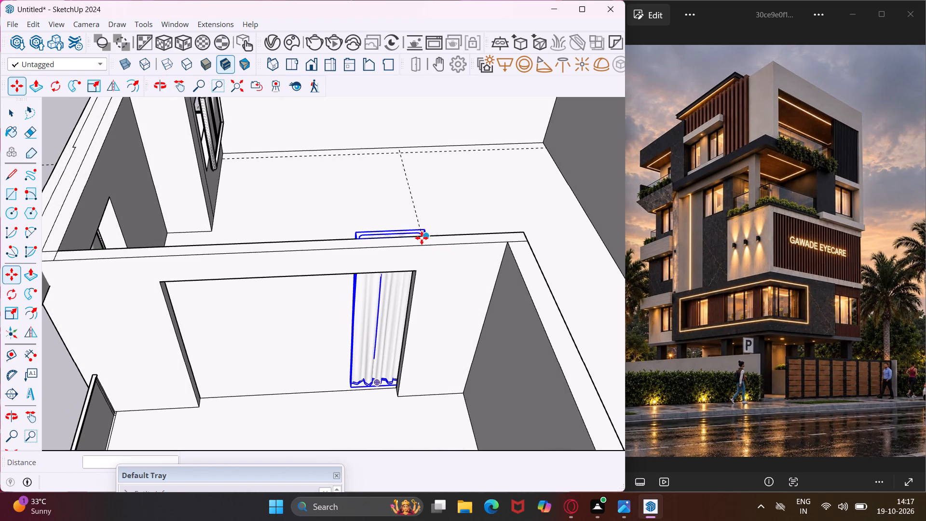
click(426, 236)
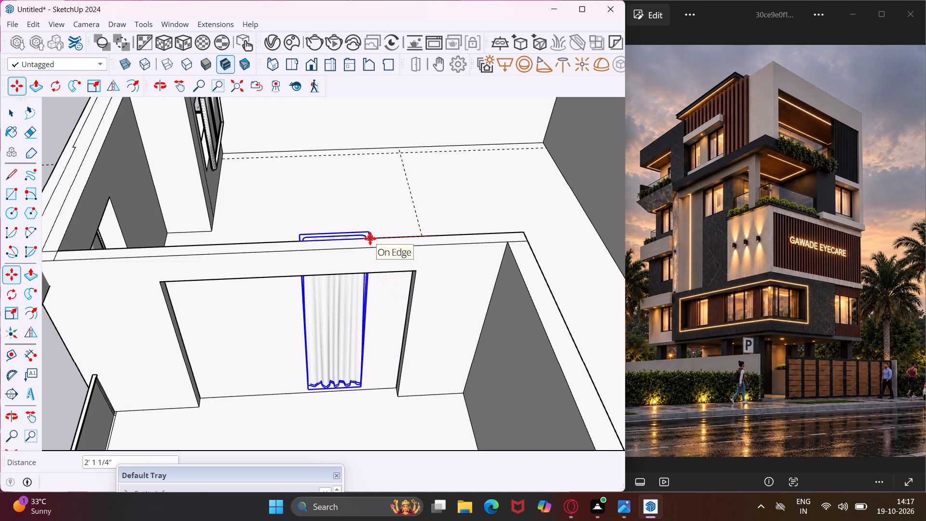
click(209, 245)
Copy the second door curtain about 67' 8" away, out into the open space in front of the building.
middle_drag(209, 245, 418, 257)
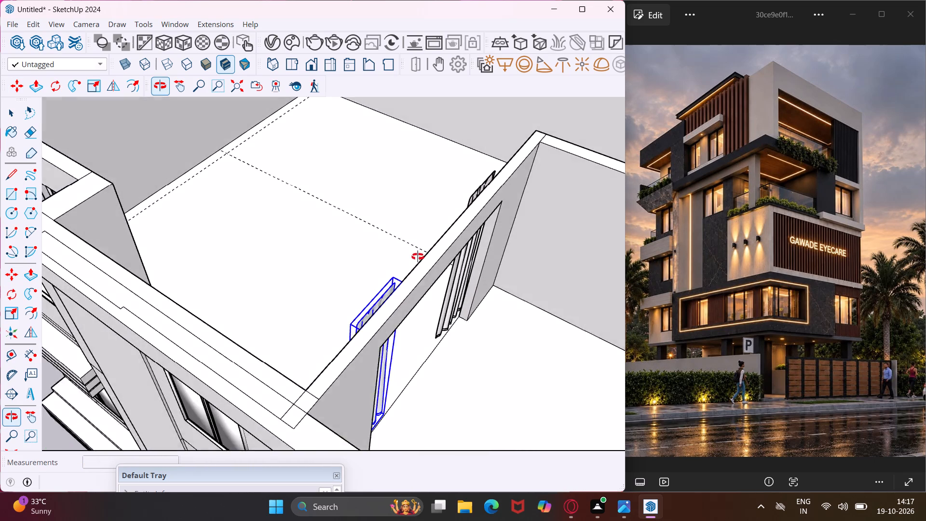
middle_drag(418, 257, 425, 254)
click(420, 271)
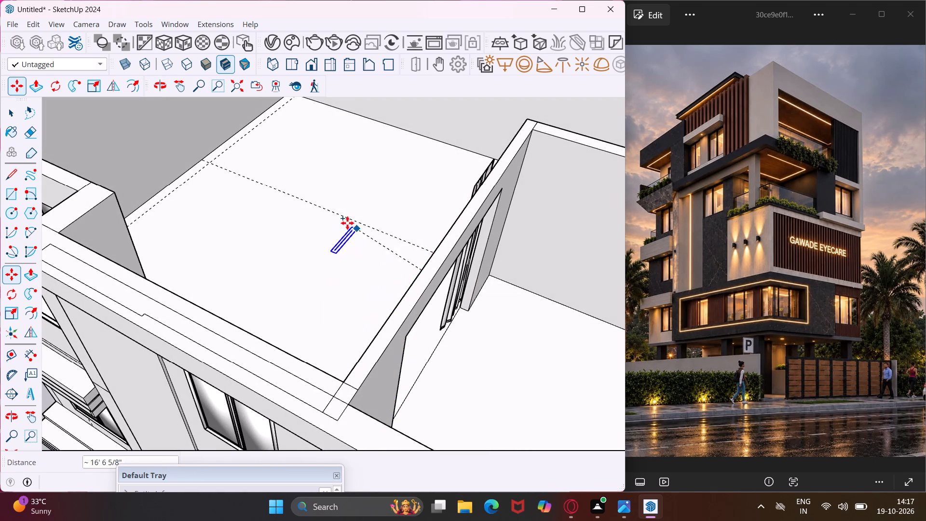
middle_drag(317, 200, 558, 204)
scroll(452, 183, down, 3)
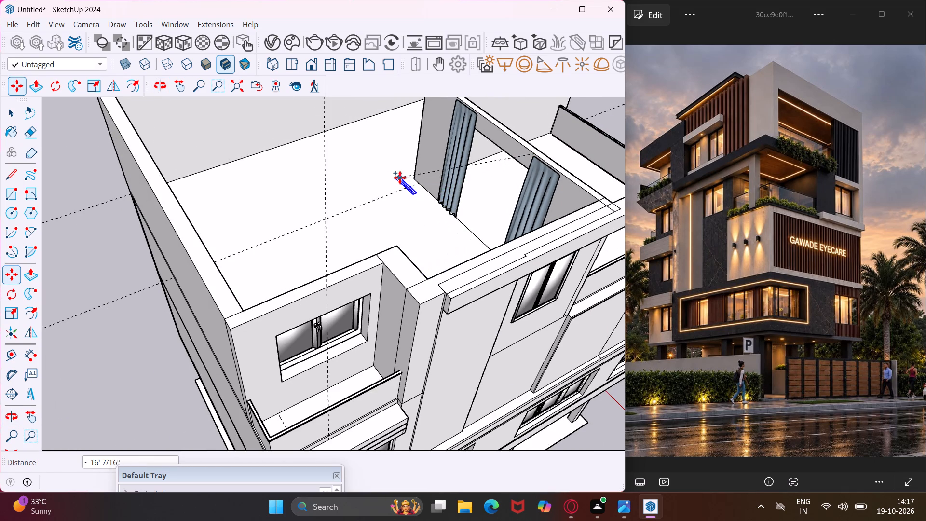
middle_drag(400, 178, 426, 144)
scroll(410, 154, down, 1)
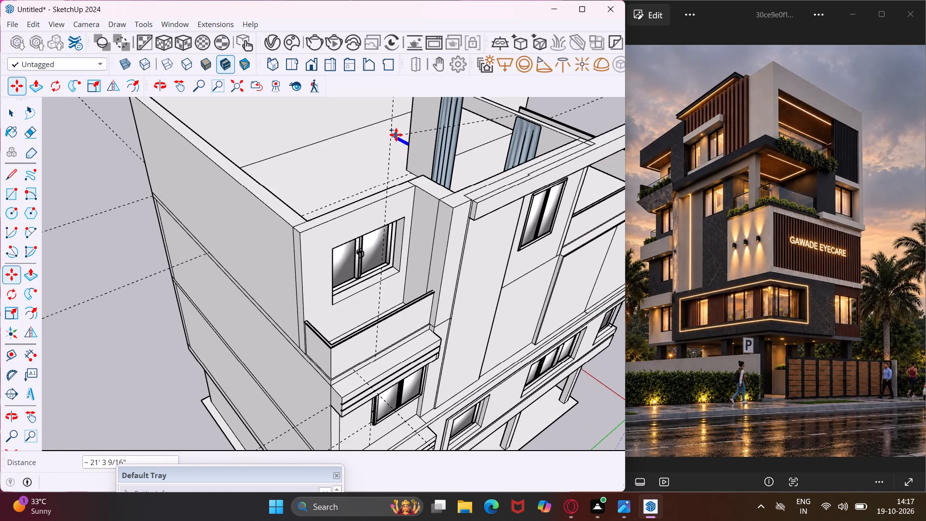
middle_drag(391, 123, 392, 118)
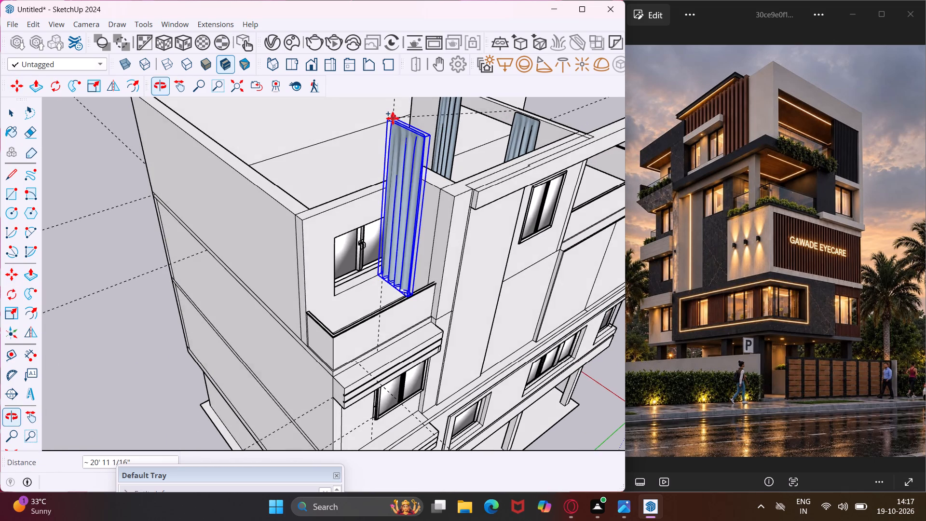
scroll(393, 118, down, 9)
click(457, 302)
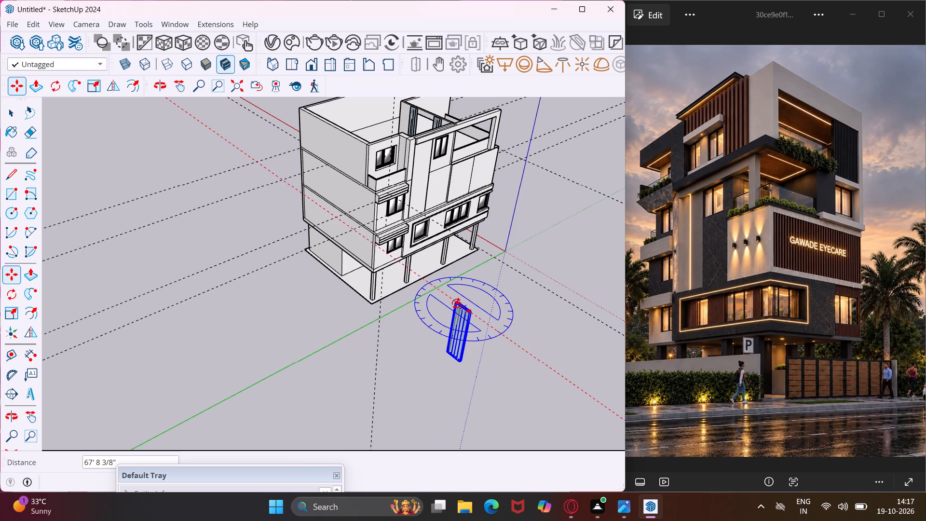
Rotate the copied curtain outside the building 90 degrees about the vertical axis.
key(space)
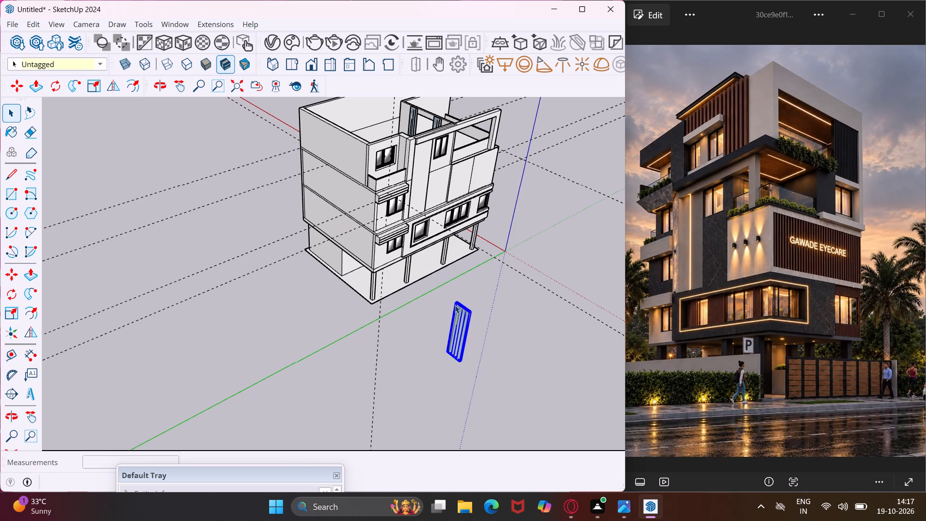
click(5, 302)
click(429, 362)
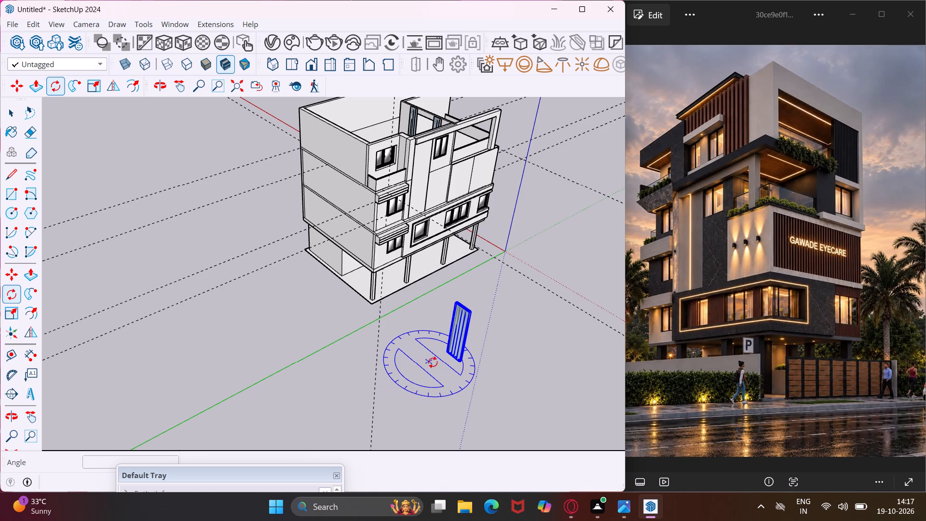
click(463, 391)
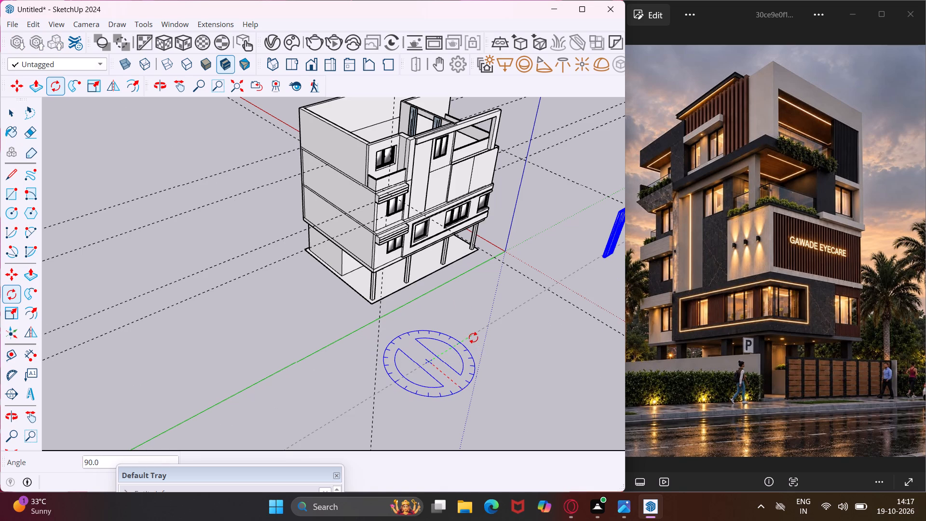
click(473, 338)
Move the rotated curtain about 49' 9" to the inside of the upper room's window above the small balcony.
scroll(451, 330, down, 4)
key(m)
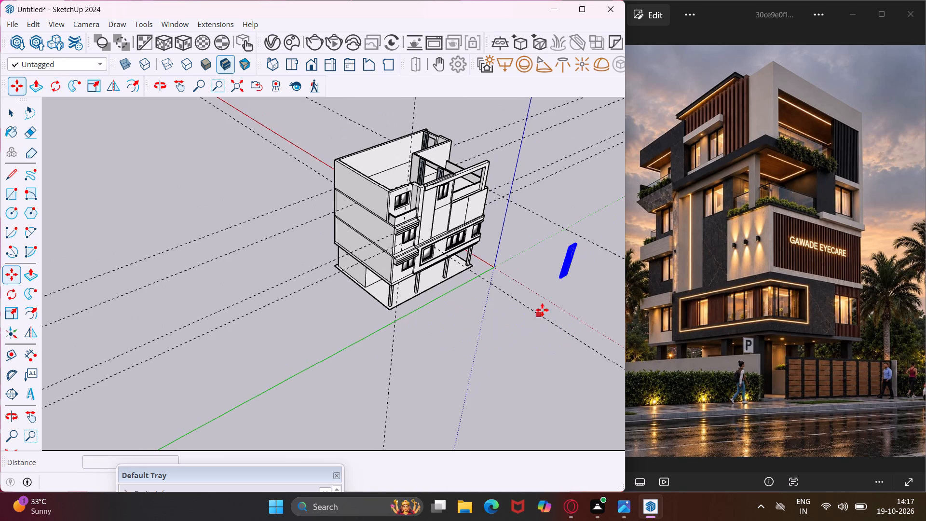
scroll(576, 247, up, 14)
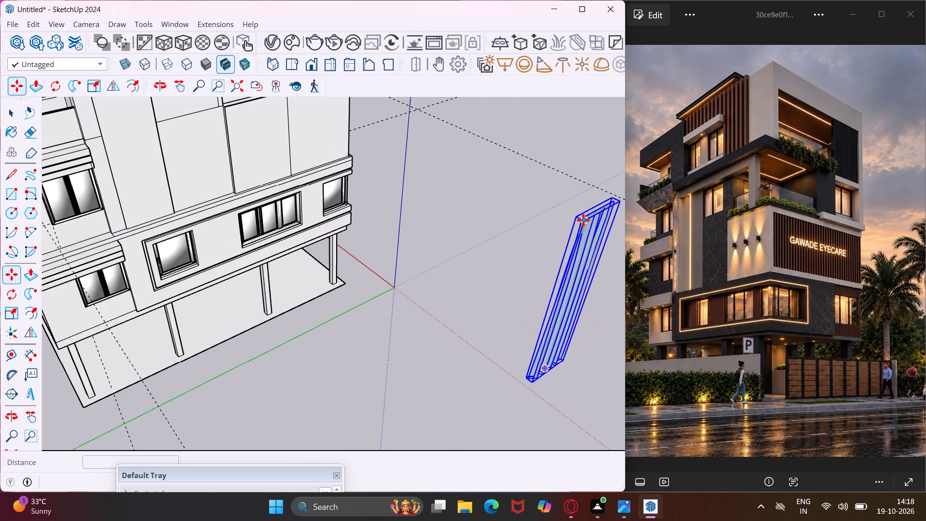
click(583, 220)
scroll(536, 227, down, 14)
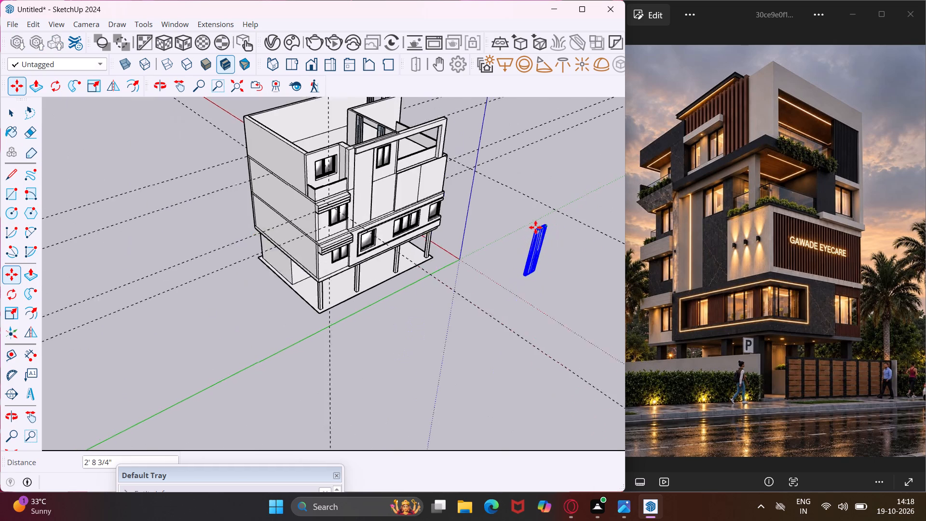
scroll(535, 227, down, 2)
middle_drag(336, 144, 421, 247)
scroll(334, 209, up, 11)
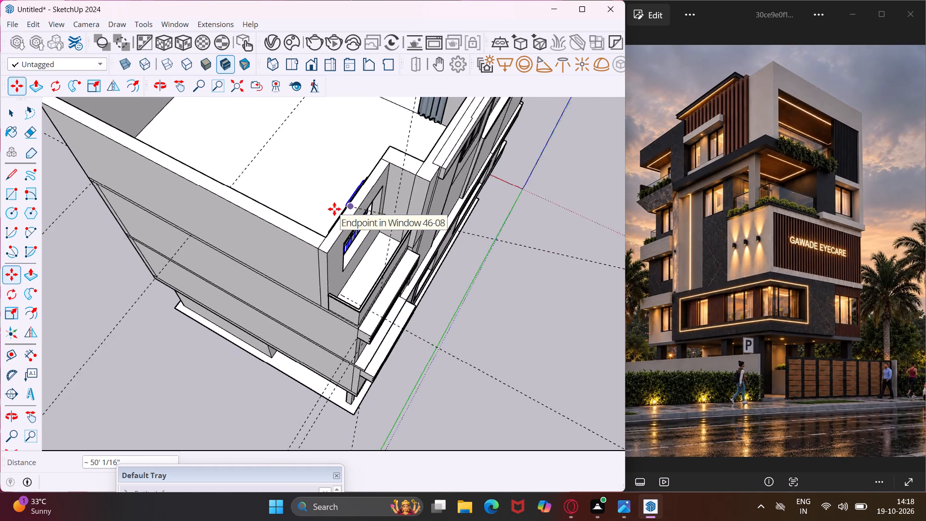
scroll(334, 209, up, 2)
middle_drag(334, 209, 444, 258)
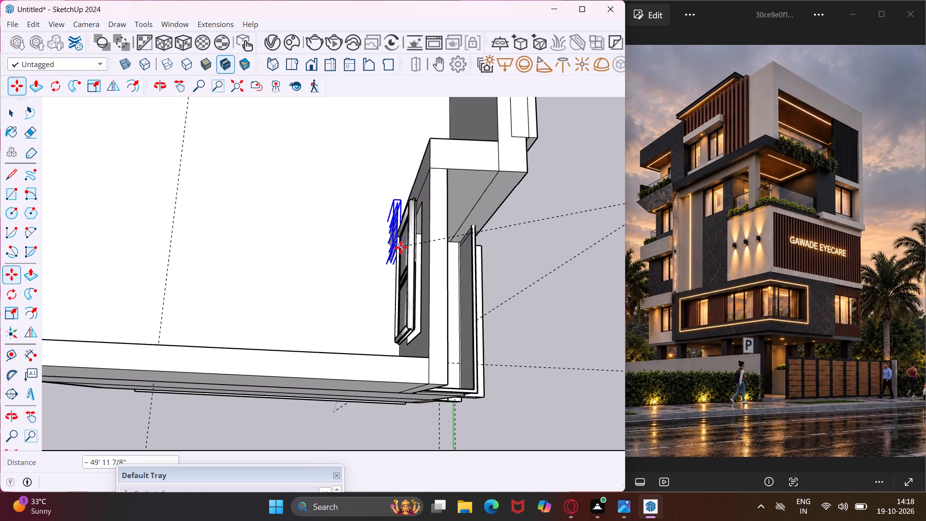
click(399, 224)
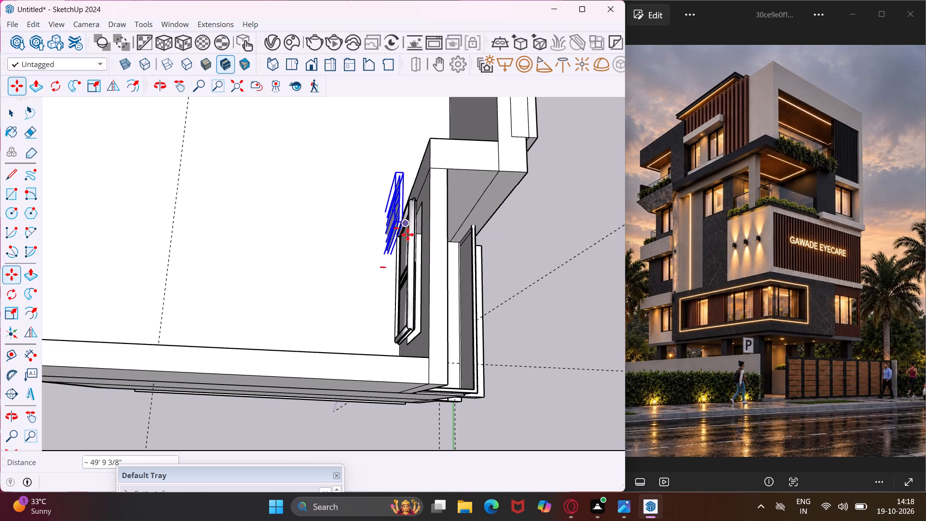
key(Escape)
Move the window above the small balcony about 5 9/16" outward into its wall opening, clear of the curtain.
key(space)
click(413, 260)
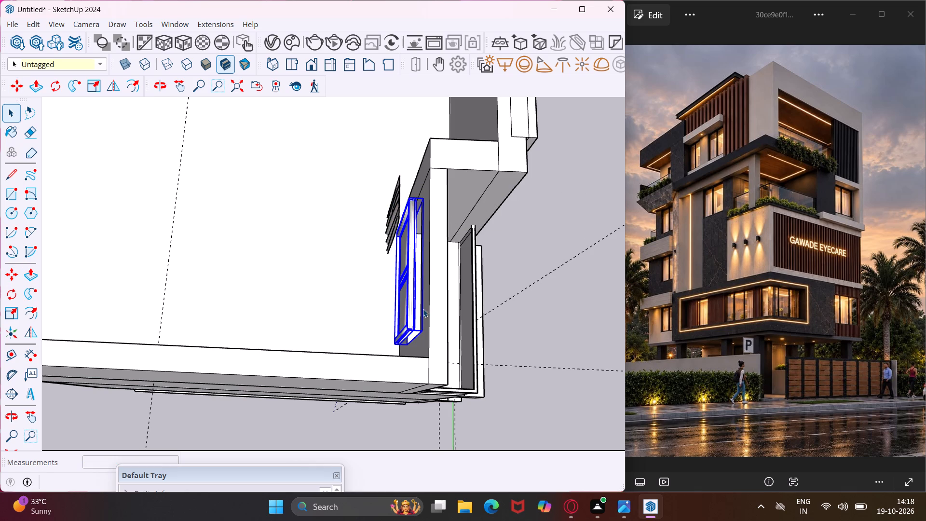
key(m)
scroll(405, 330, up, 2)
click(405, 330)
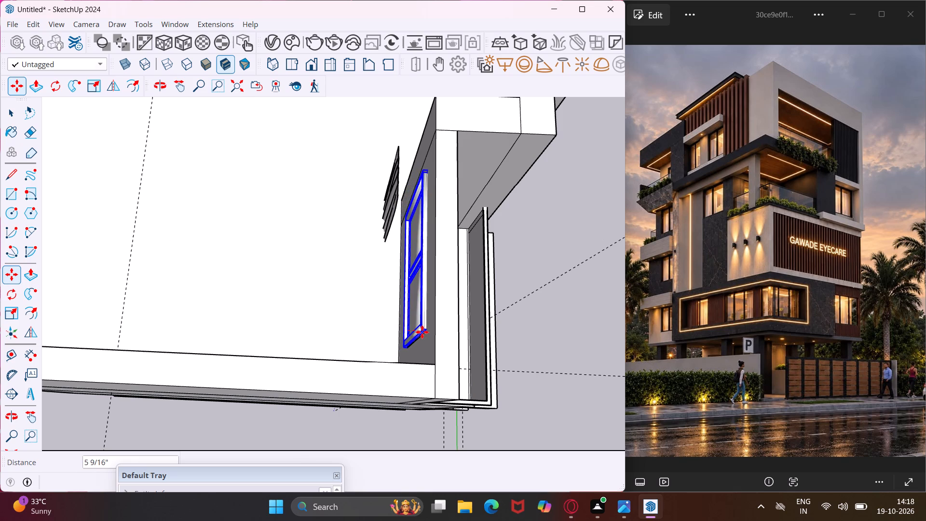
click(424, 332)
middle_drag(422, 330, 363, 302)
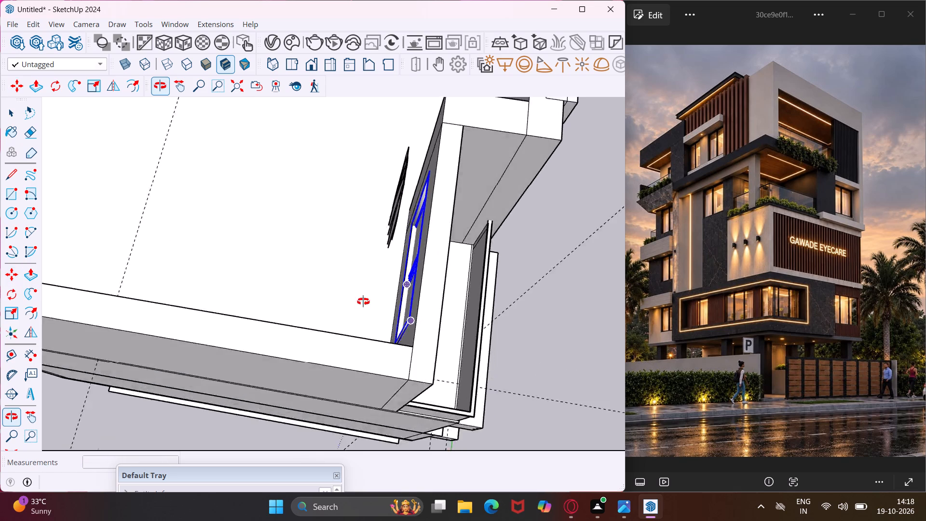
middle_drag(363, 302, 244, 237)
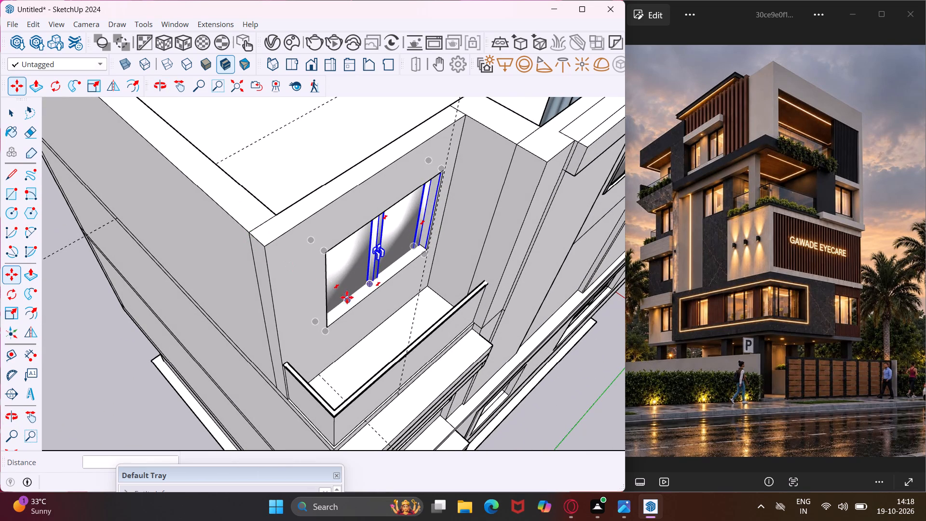
Move the window above the small balcony about 2 13/16" further outward in its wall opening.
scroll(342, 314, up, 3)
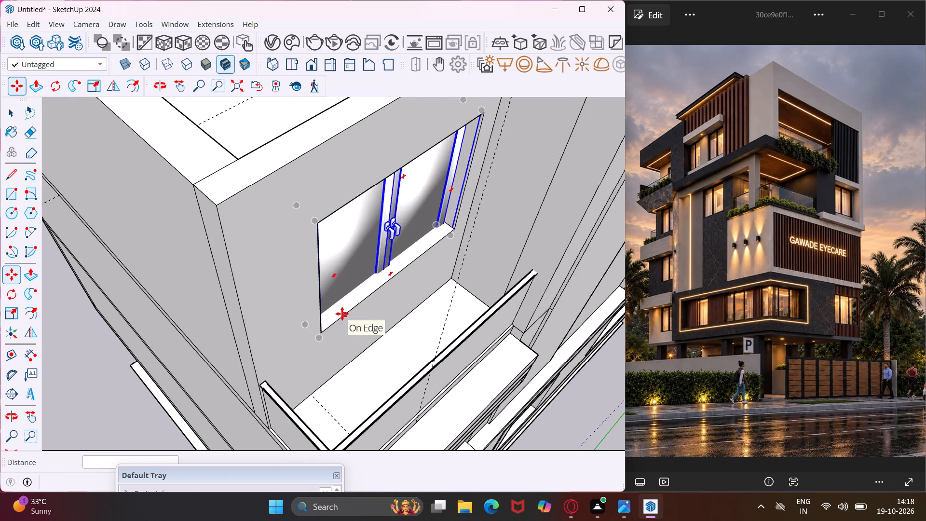
scroll(342, 314, up, 7)
click(327, 314)
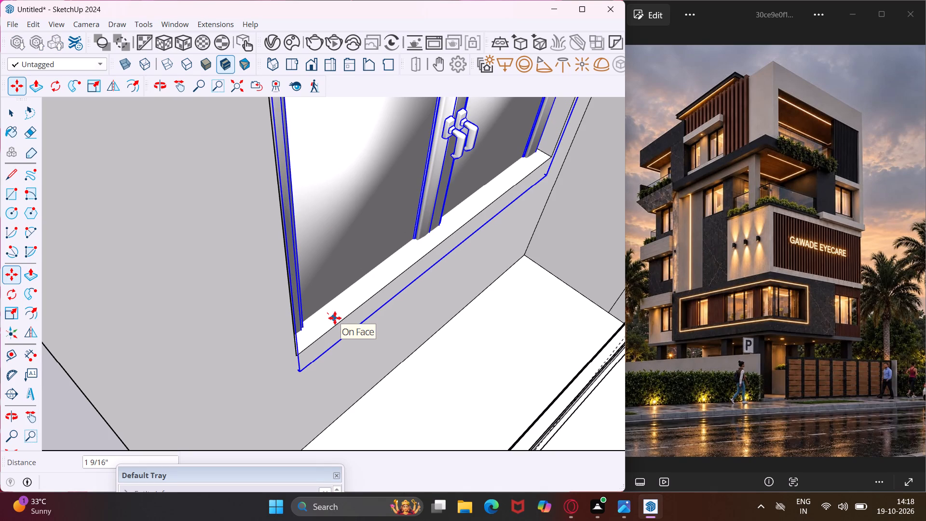
click(338, 319)
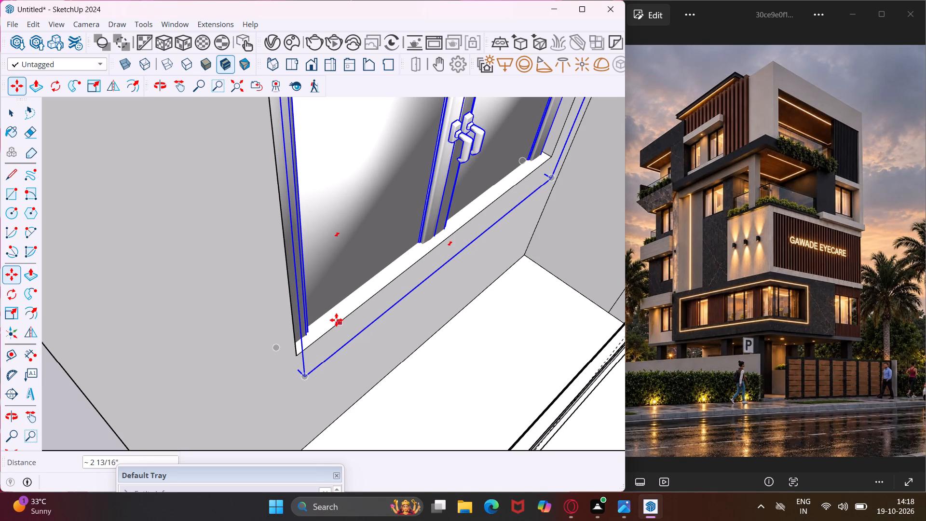
key(Escape)
key(space)
Move the curtain inside the upper room about 4' 7 1/2" to the wall beside the small-balcony window.
middle_drag(336, 320, 337, 327)
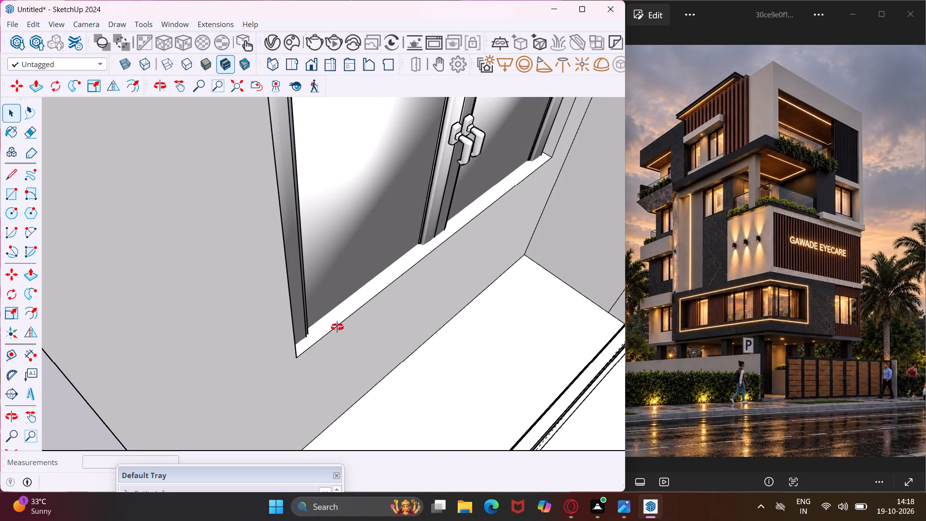
middle_drag(337, 327, 343, 333)
scroll(348, 324, down, 15)
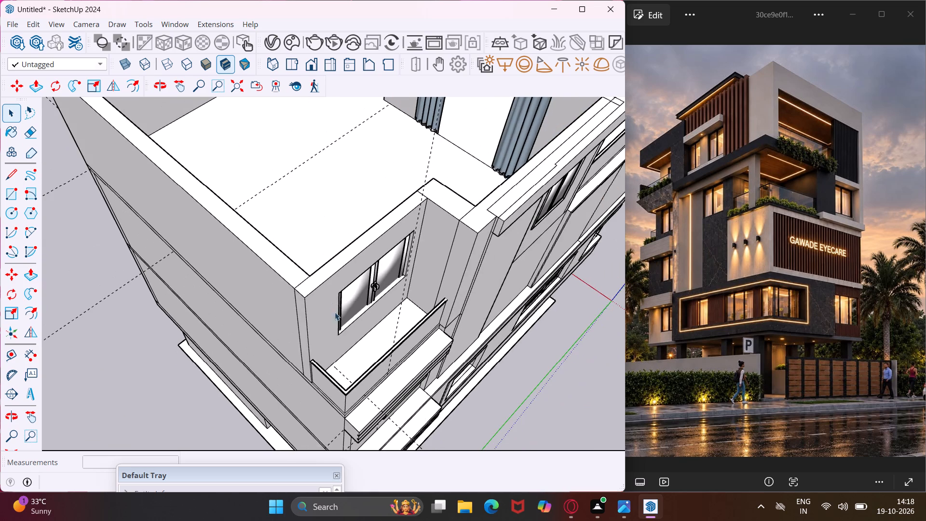
middle_drag(314, 260, 442, 315)
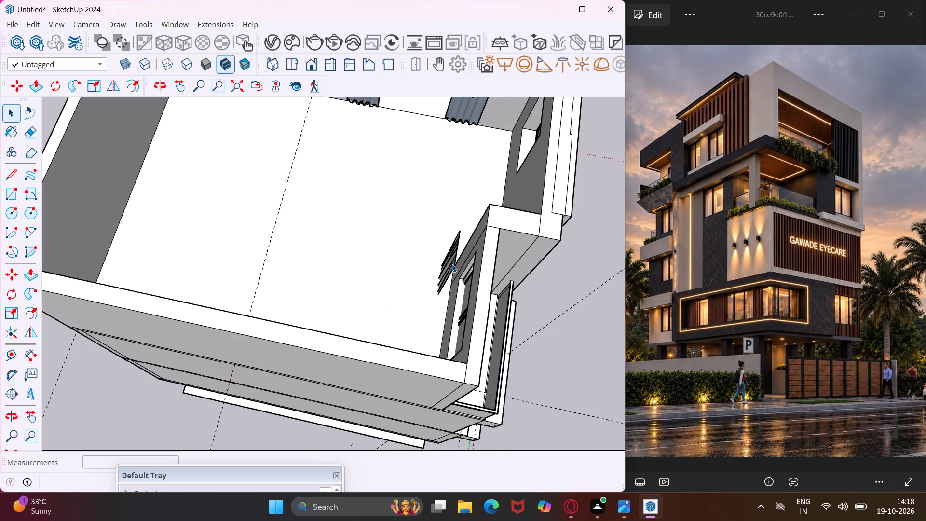
click(452, 264)
key(m)
scroll(452, 266, up, 3)
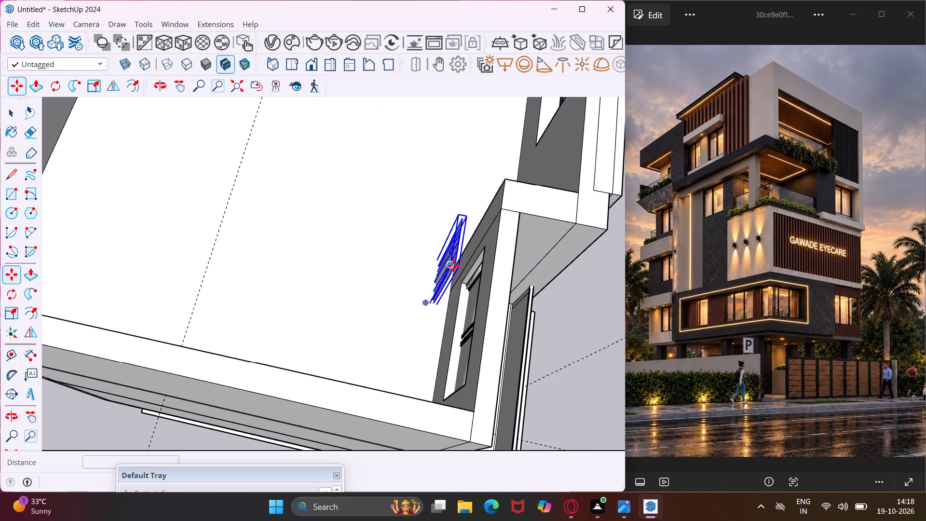
scroll(453, 266, up, 4)
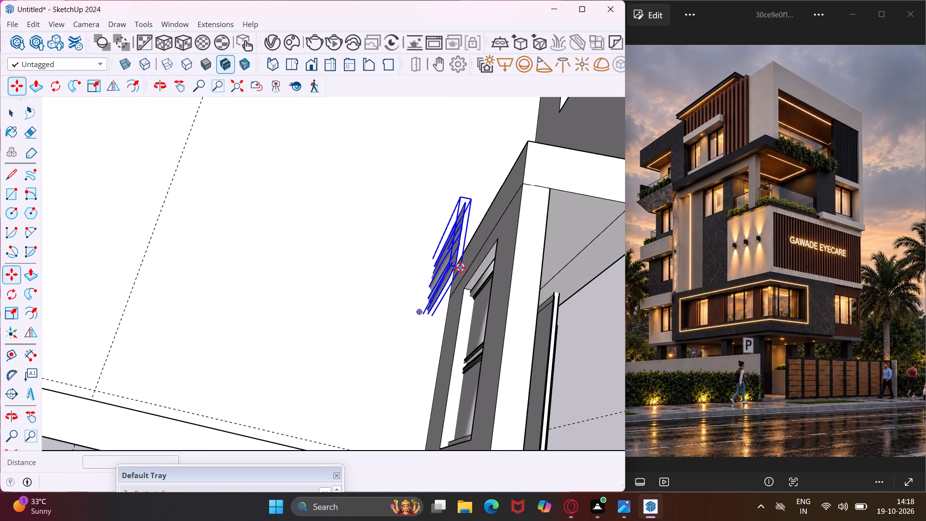
click(464, 267)
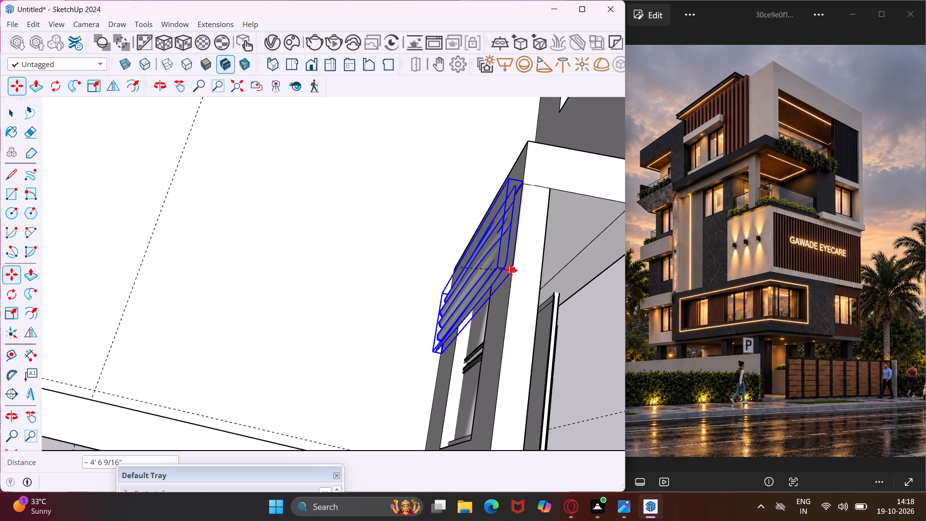
click(513, 279)
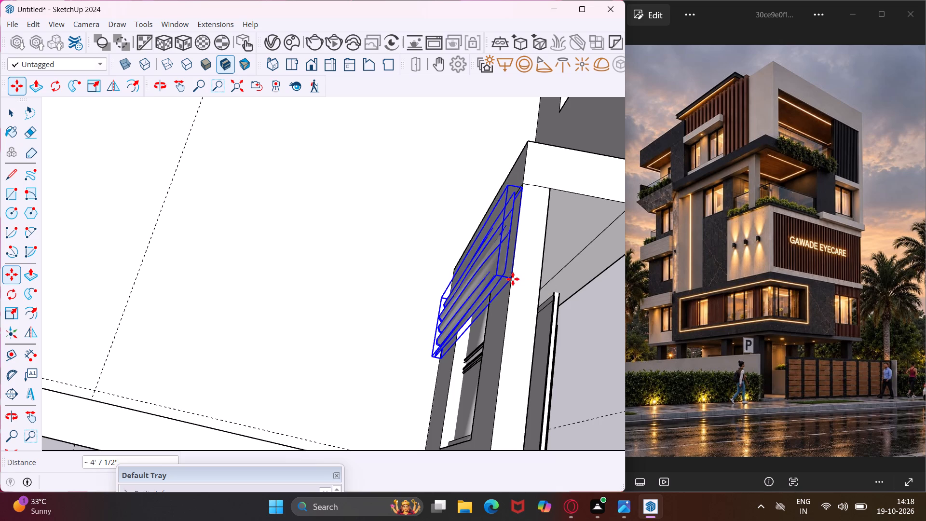
Copy the curtain about 4' 3 3/4" along the wall to the other side of the small-balcony window.
middle_drag(511, 279, 355, 253)
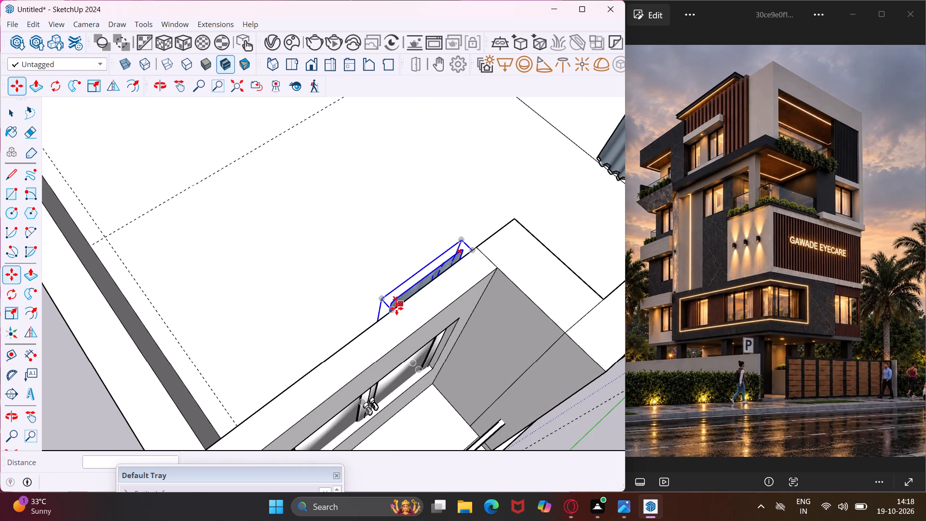
scroll(393, 310, down, 3)
click(393, 309)
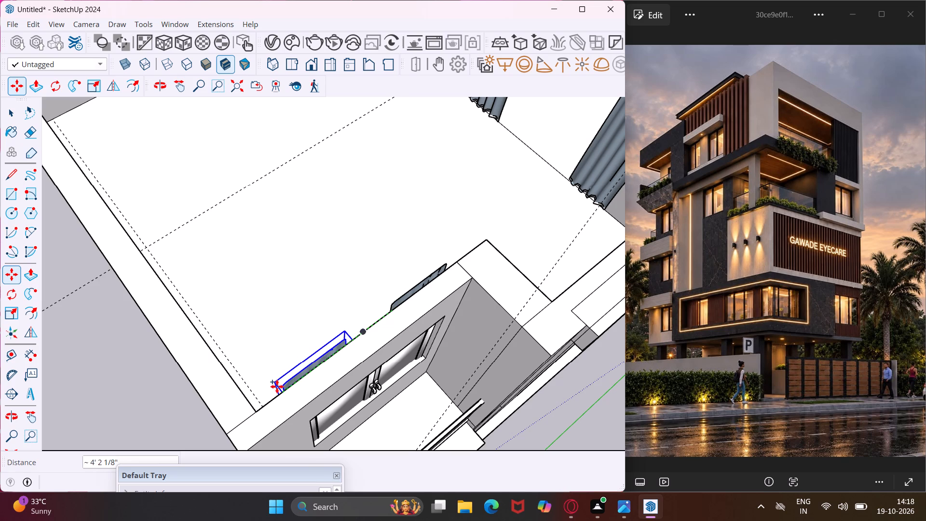
click(273, 389)
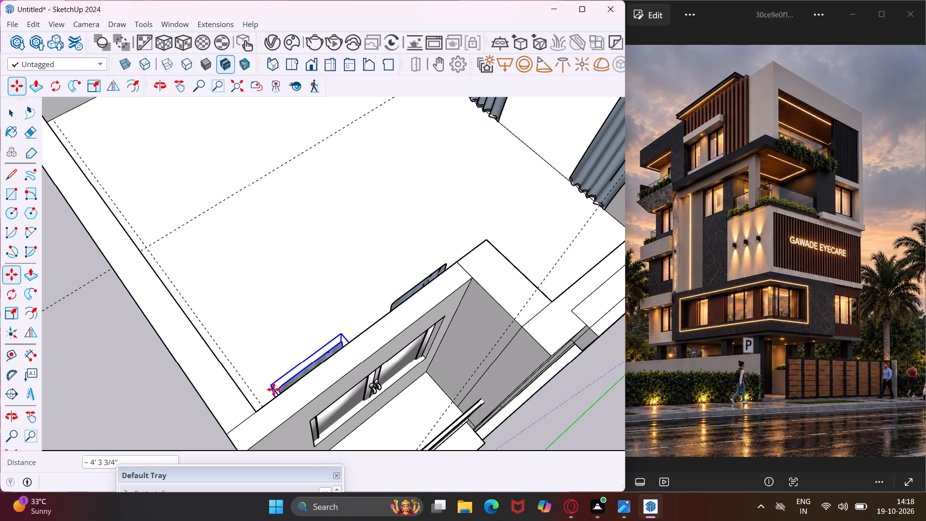
key(Escape)
key(space)
Replace the curtain search in the Chaos Cosmos asset library with a search for "window".
scroll(326, 344, down, 5)
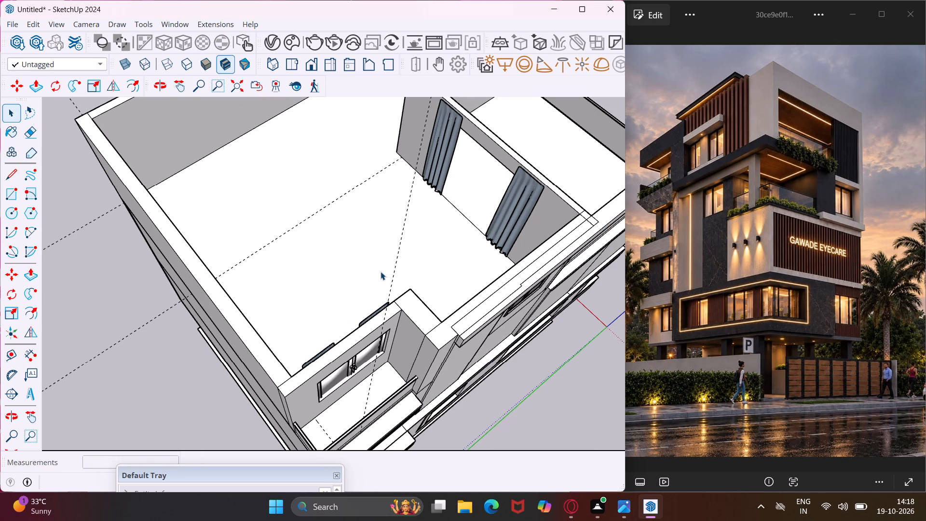
middle_drag(380, 271, 20, 202)
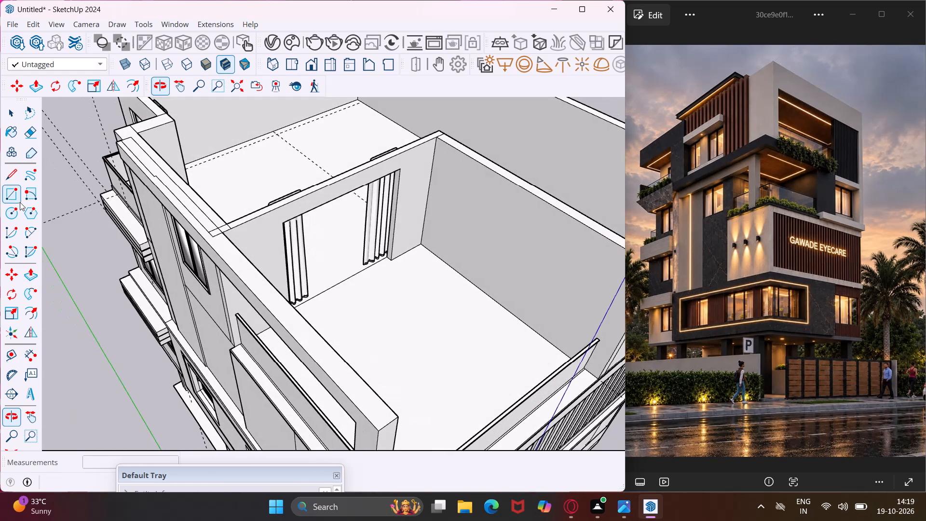
scroll(19, 202, down, 2)
scroll(367, 265, down, 4)
middle_drag(402, 275, 362, 249)
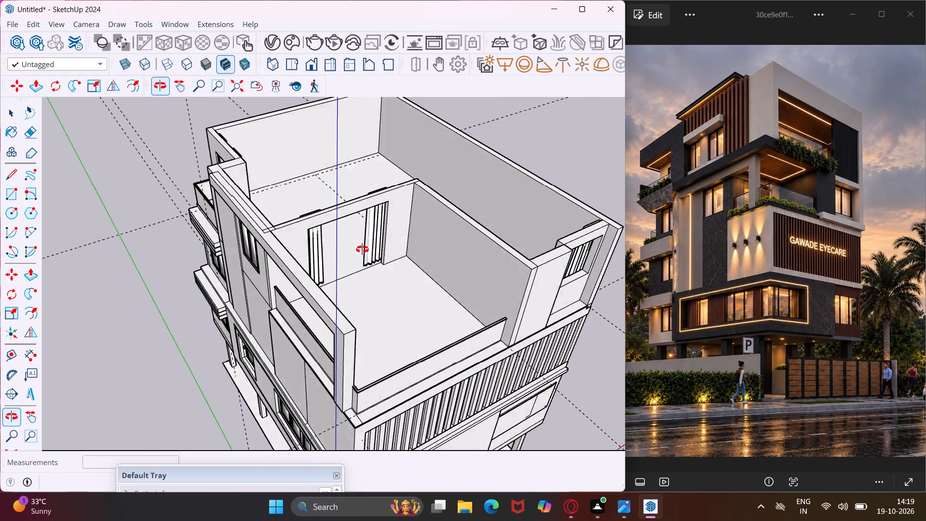
middle_drag(362, 249, 304, 210)
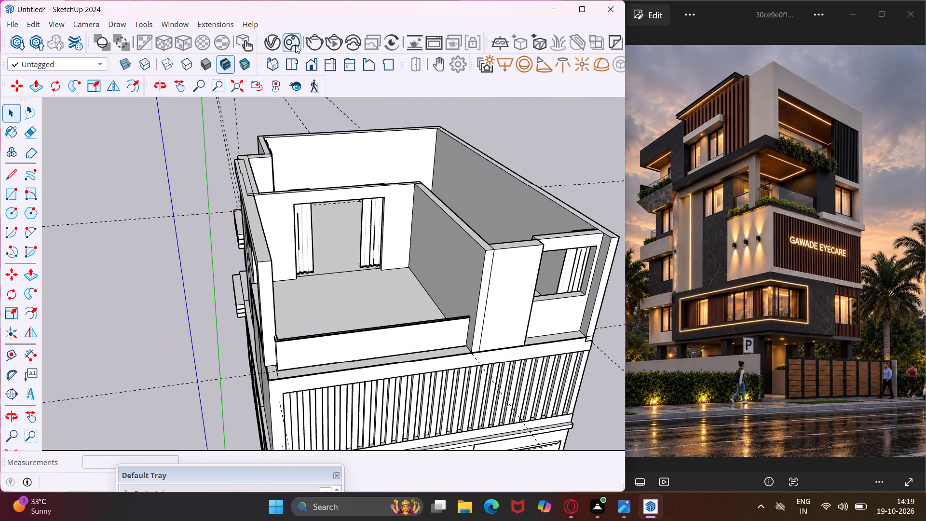
click(295, 45)
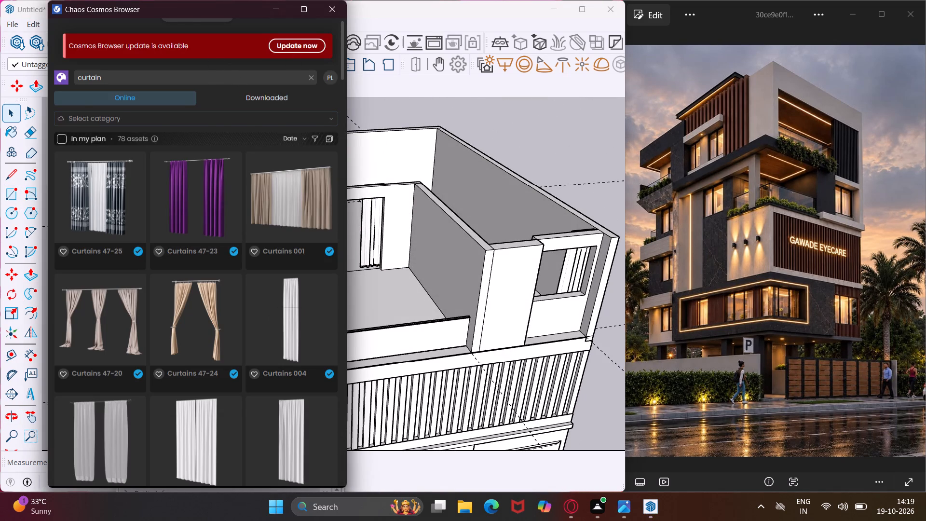
click(211, 74)
key(BackSpace)
key(BackSpace)
key(BackSpace)
key(BackSpace)
key(BackSpace)
key(BackSpace)
key(BackSpace)
key(BackSpace)
key(BackSpace)
key(BackSpace)
key(BackSpace)
key(BackSpace)
key(BackSpace)
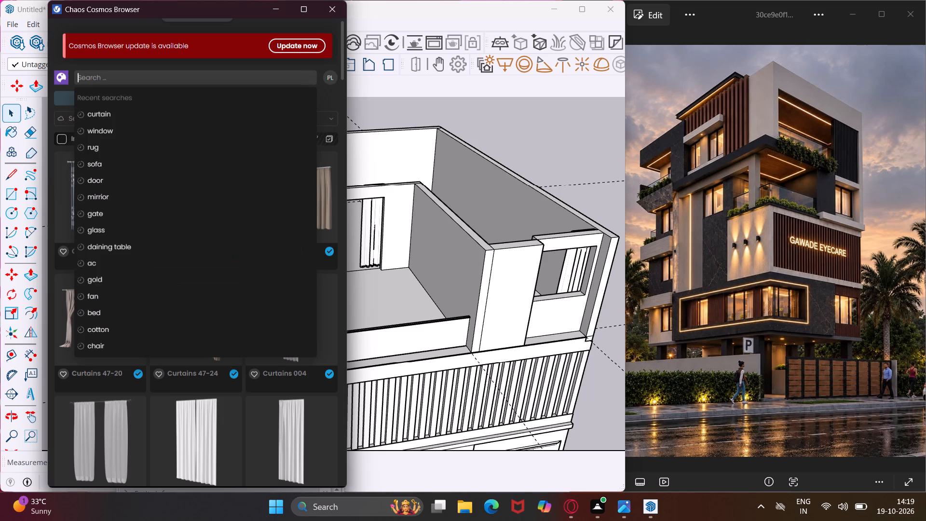
click(136, 134)
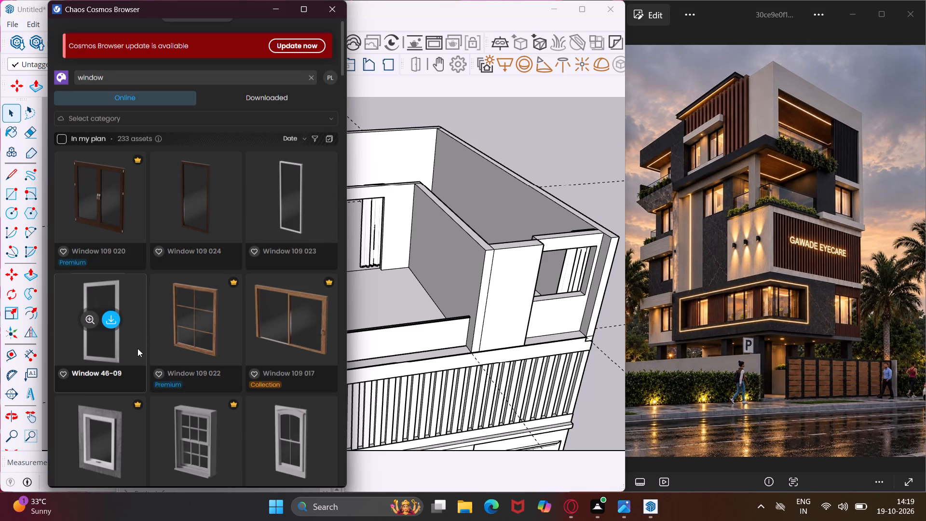
Import the Window 109 007 asset and place it at the upper floor's front window opening beside the terrace.
scroll(143, 335, down, 3)
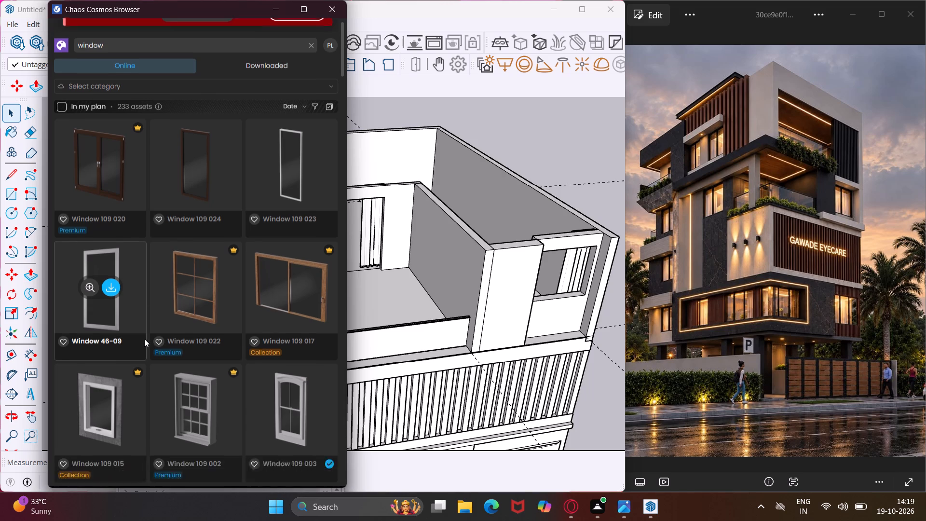
scroll(144, 336, up, 1)
scroll(144, 336, down, 2)
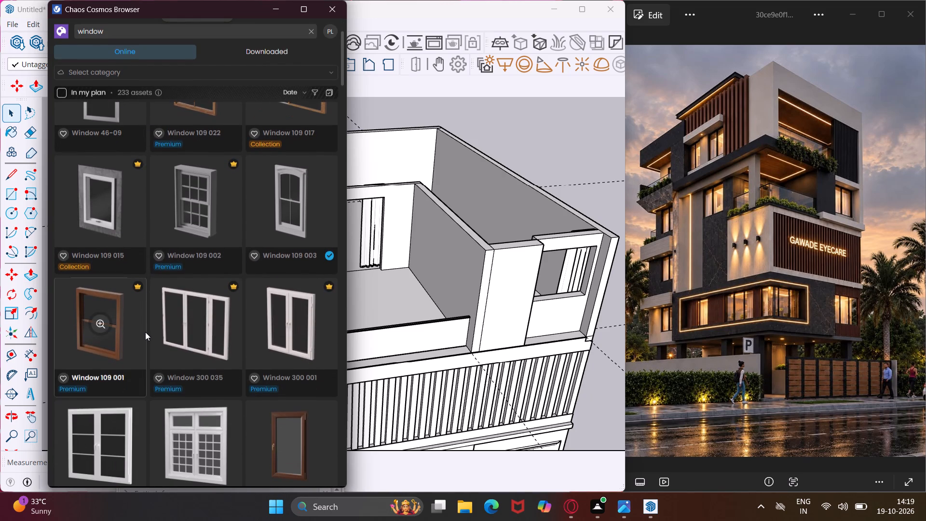
scroll(145, 332, down, 6)
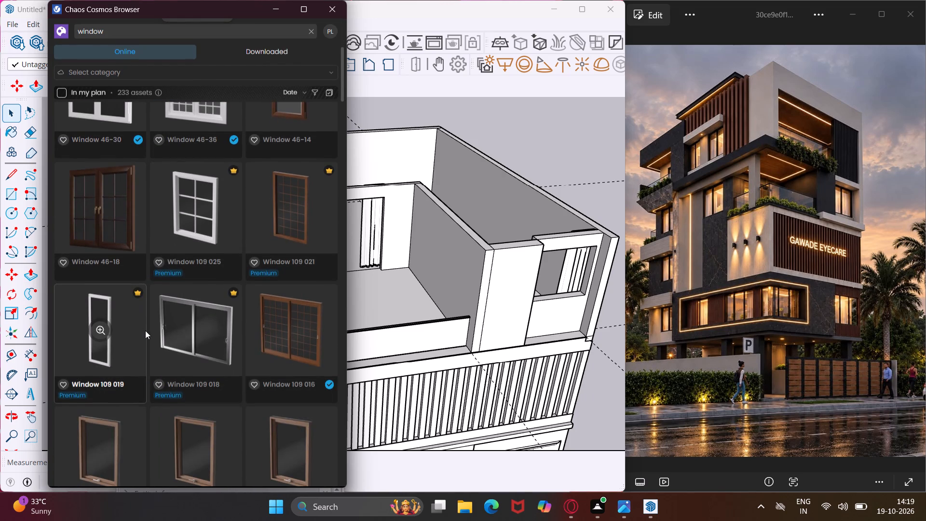
scroll(145, 330, down, 7)
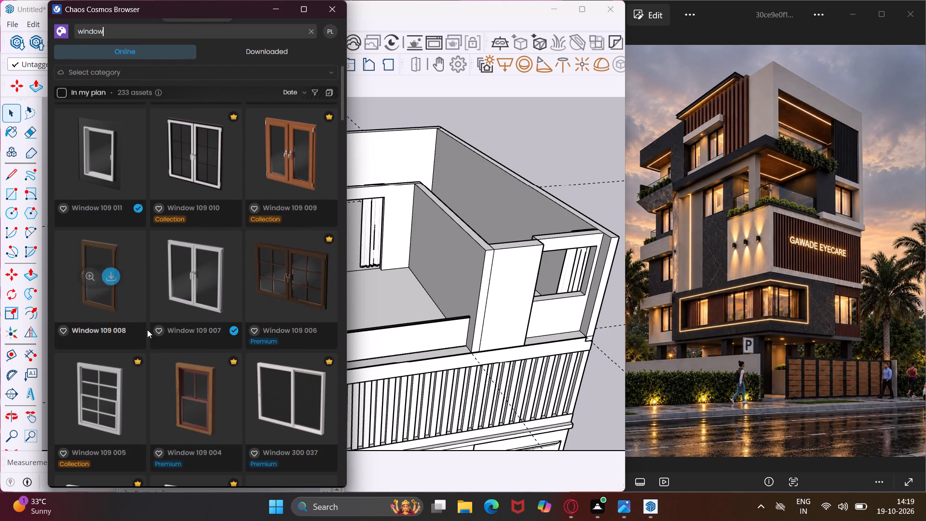
click(206, 278)
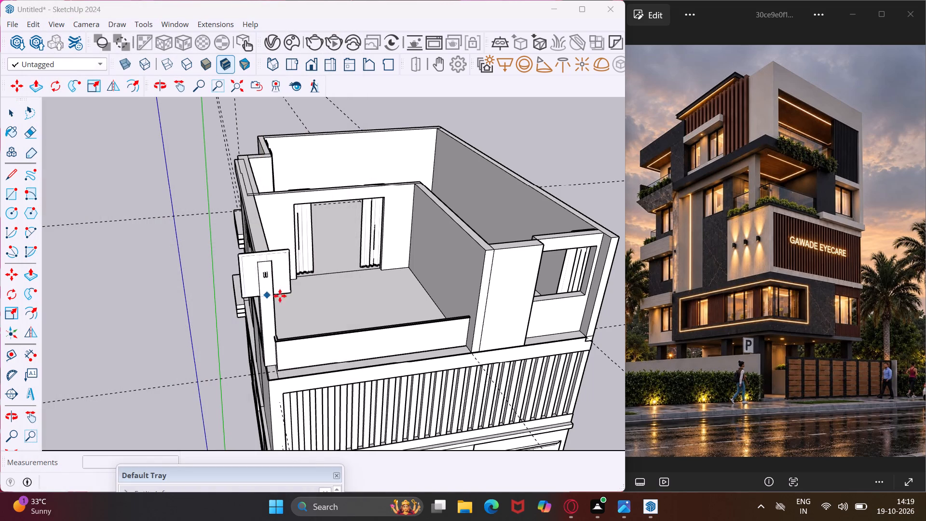
scroll(322, 275, up, 1)
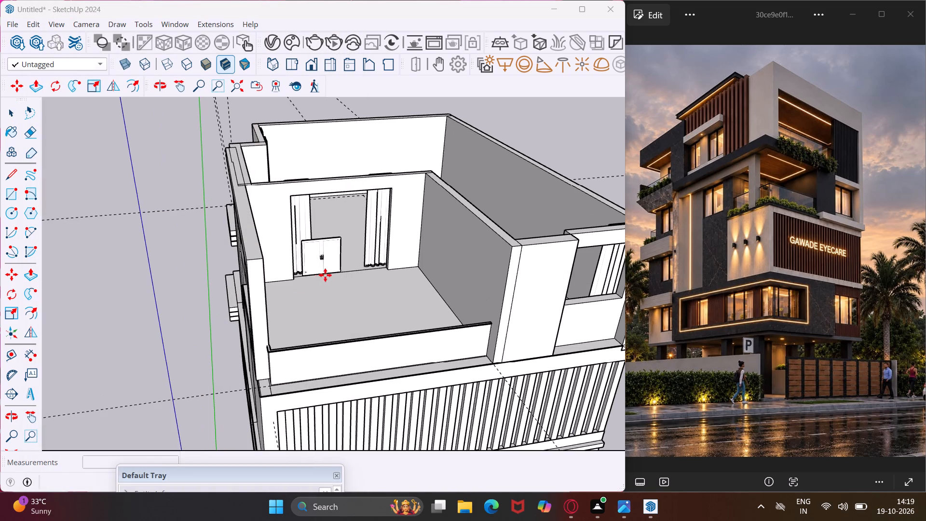
middle_drag(514, 315, 358, 274)
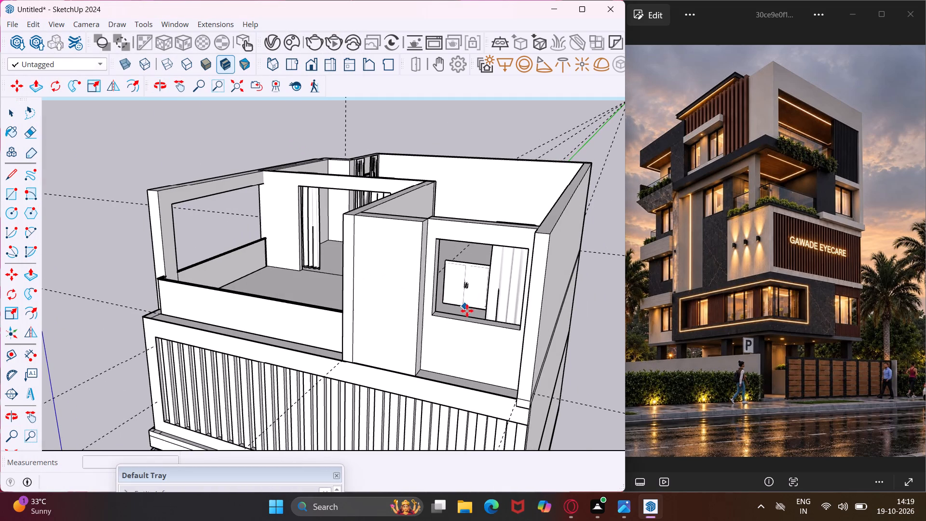
click(468, 319)
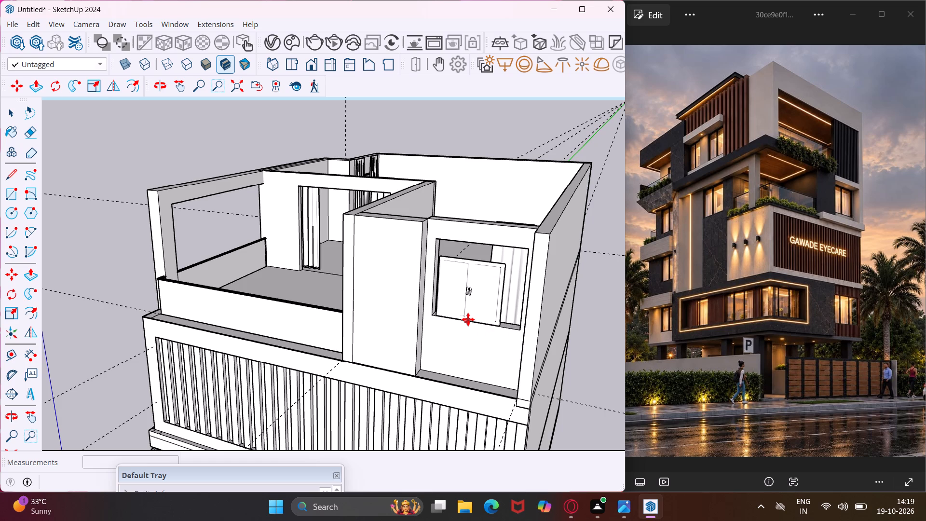
key(Escape)
Import the Window 46-47 asset from the Chaos Cosmos library and place it at the base of the terrace's wall opening.
click(287, 49)
scroll(187, 329, down, 3)
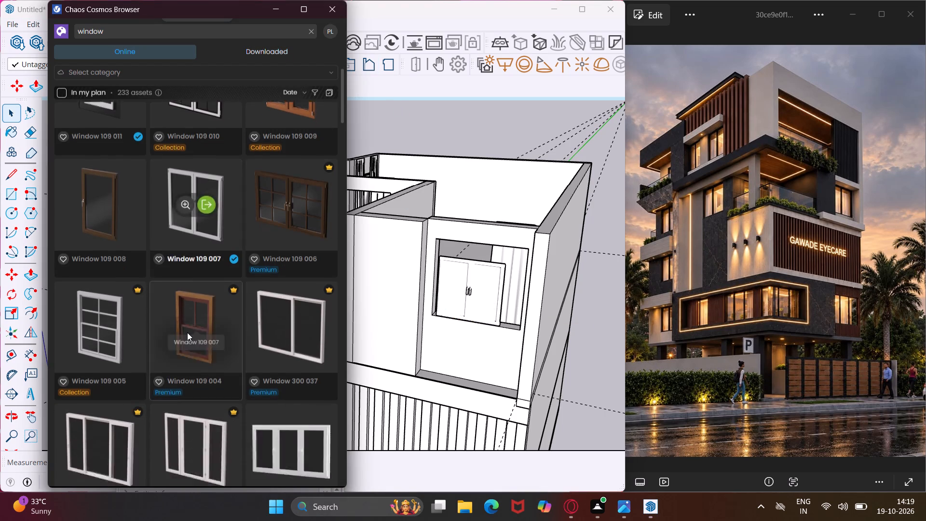
scroll(187, 332, down, 4)
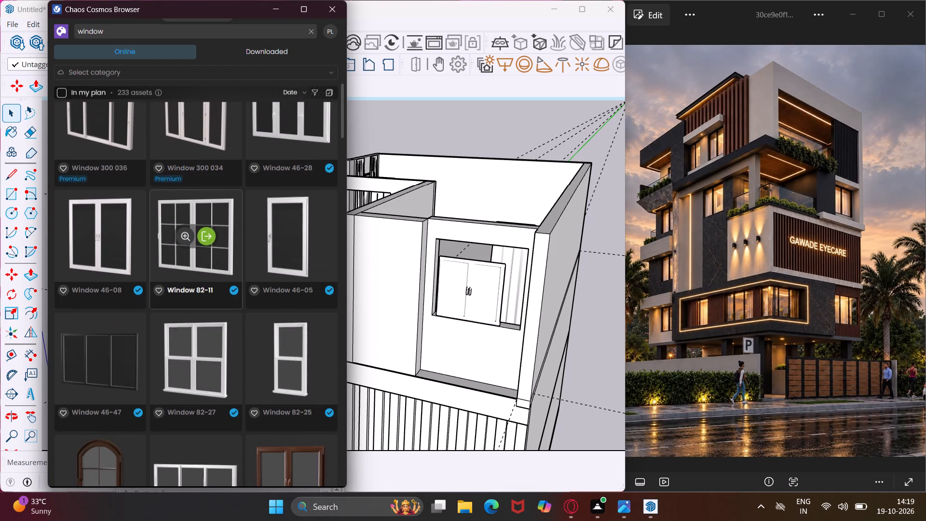
scroll(187, 332, down, 1)
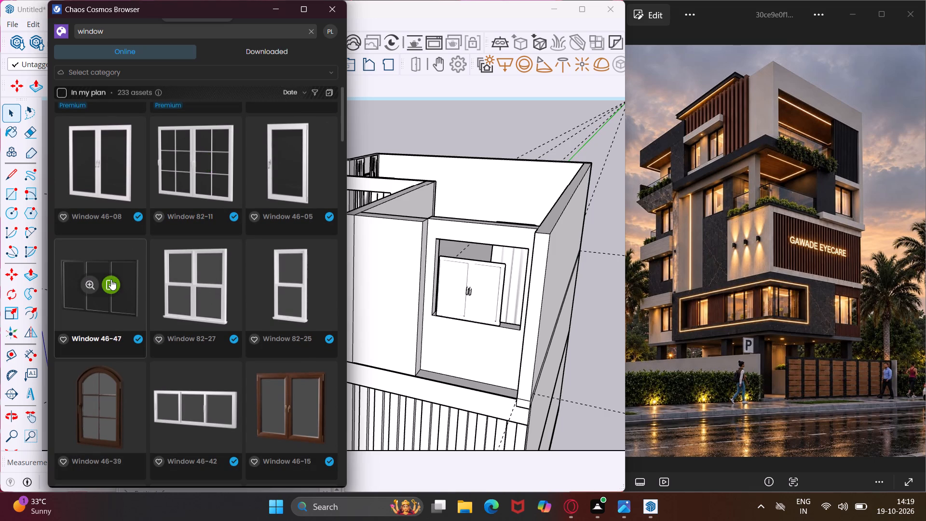
click(111, 279)
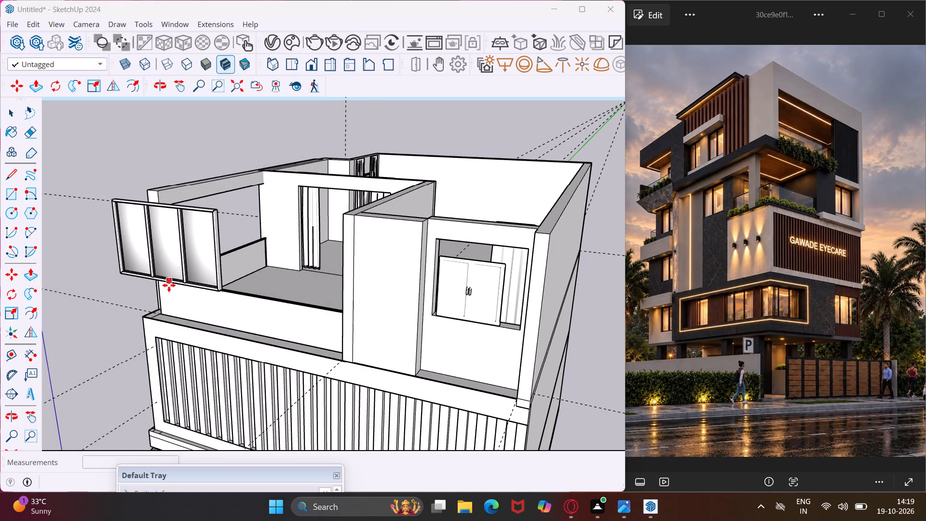
middle_drag(171, 287, 392, 316)
scroll(392, 258, down, 3)
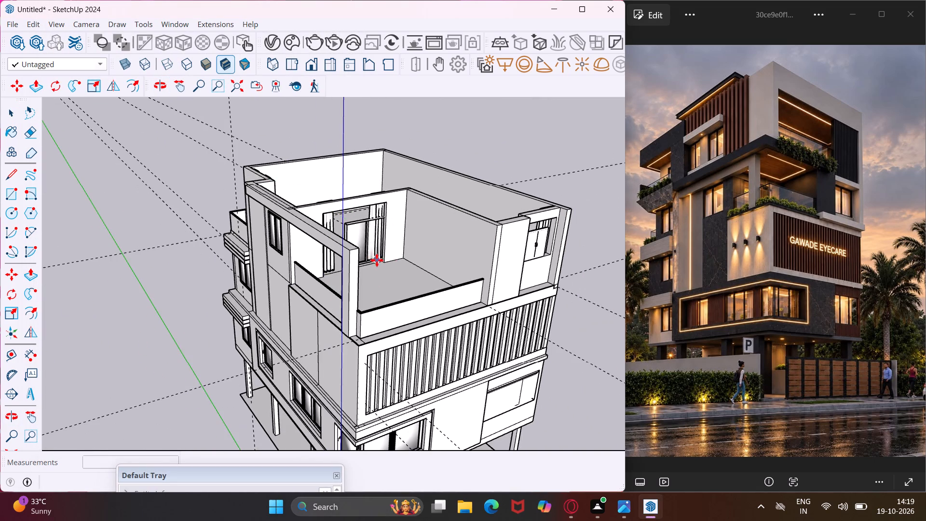
middle_drag(374, 260, 312, 280)
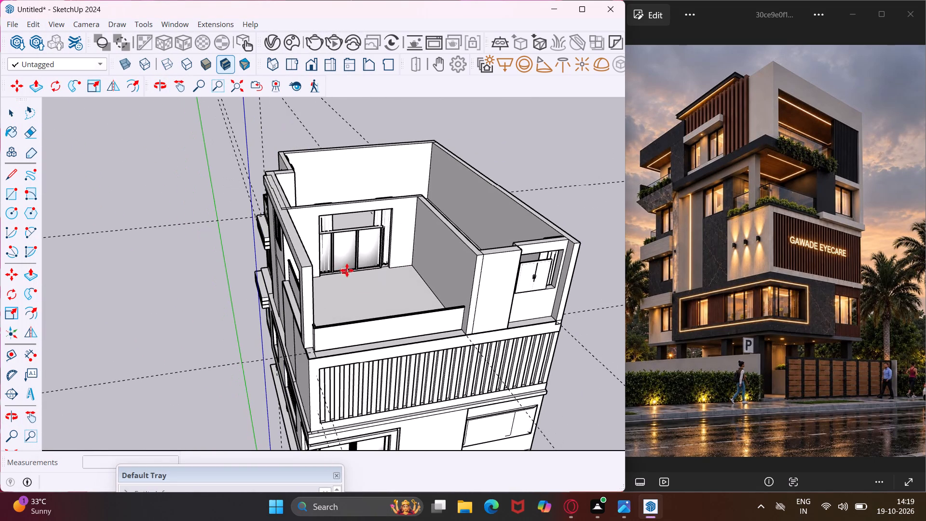
click(351, 270)
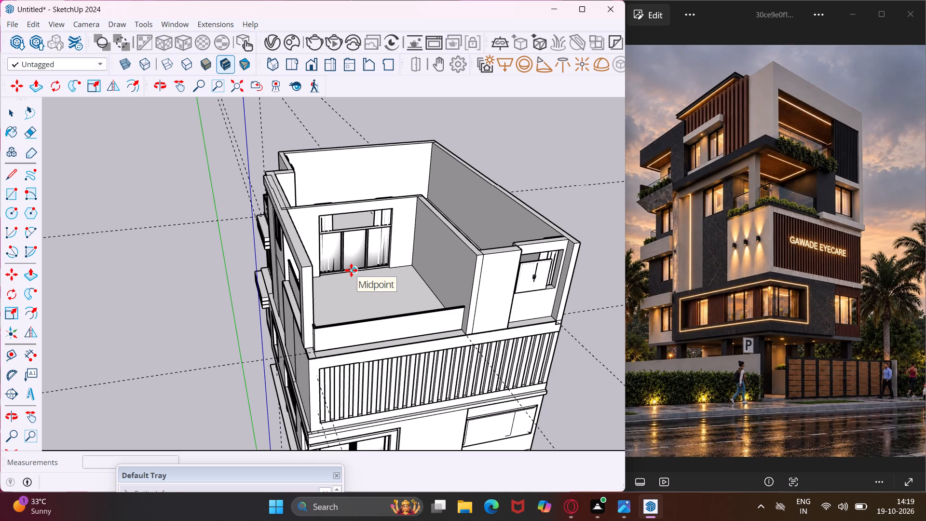
key(Escape)
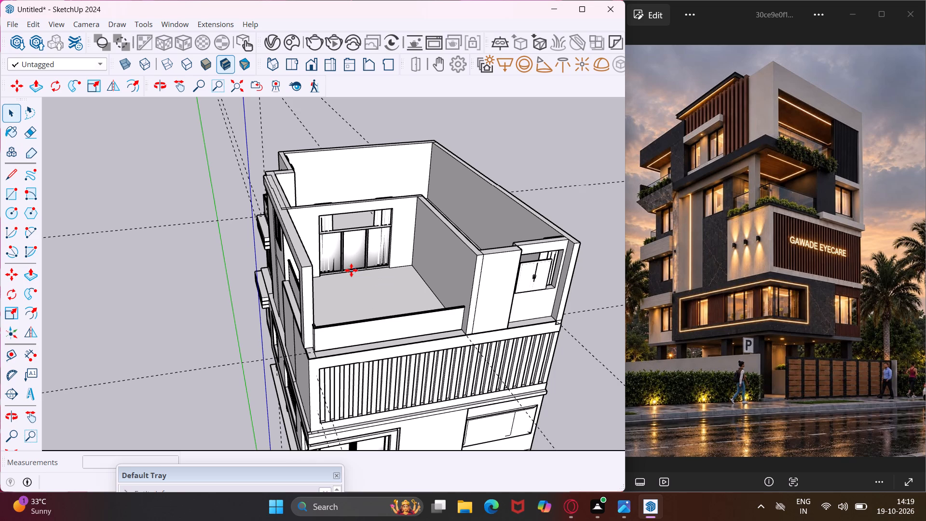
Scale the three-panel terrace window vertically by about 1.41 so it reaches the top of its opening.
click(353, 247)
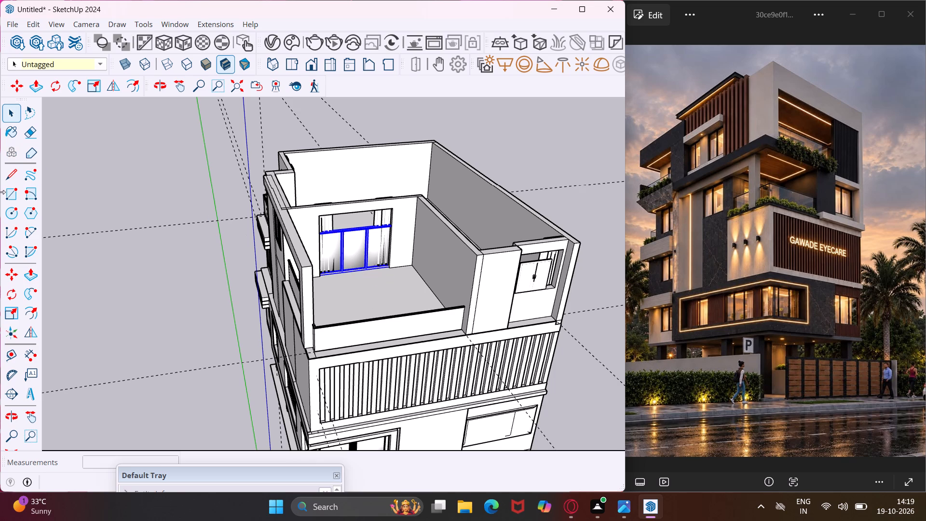
click(14, 312)
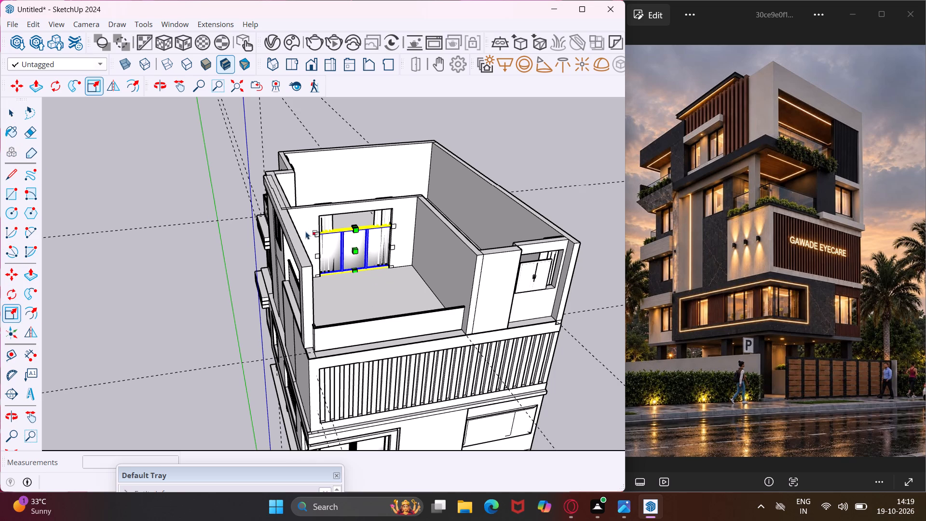
scroll(352, 225, up, 9)
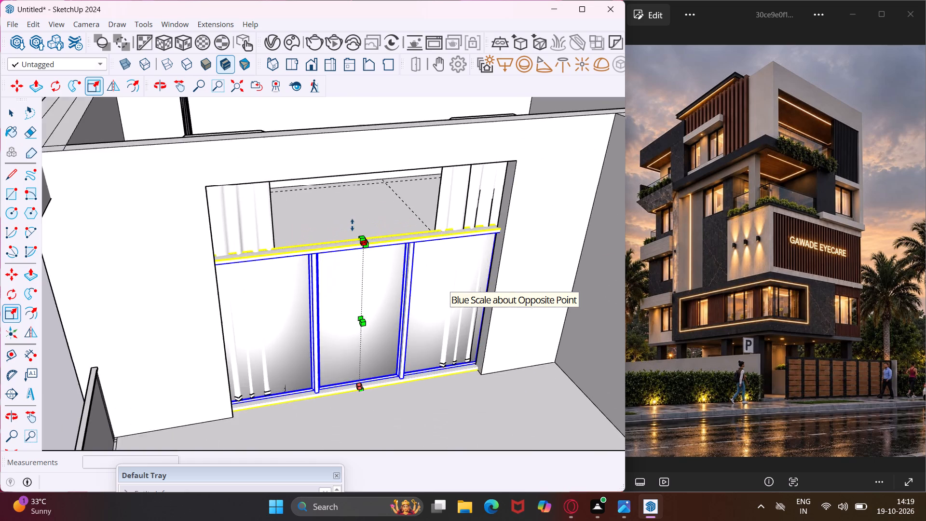
scroll(352, 225, up, 4)
click(383, 273)
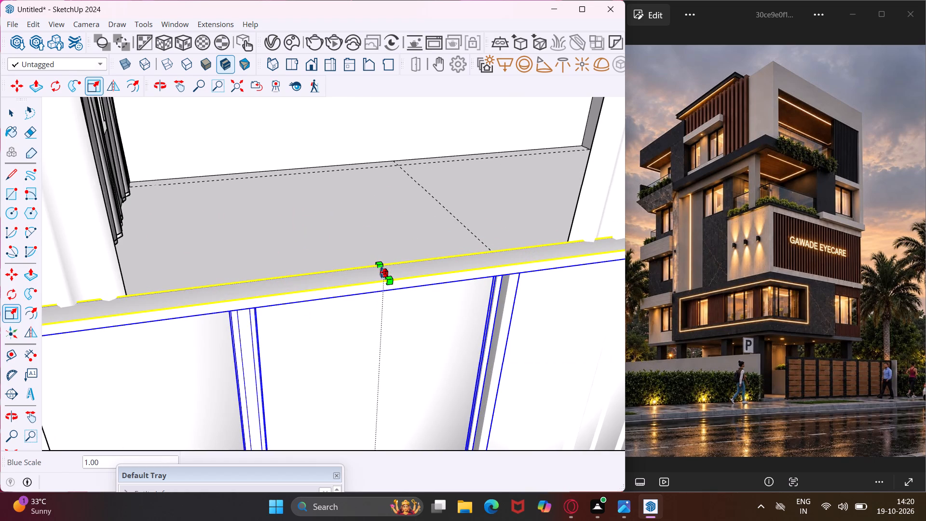
scroll(365, 255, down, 9)
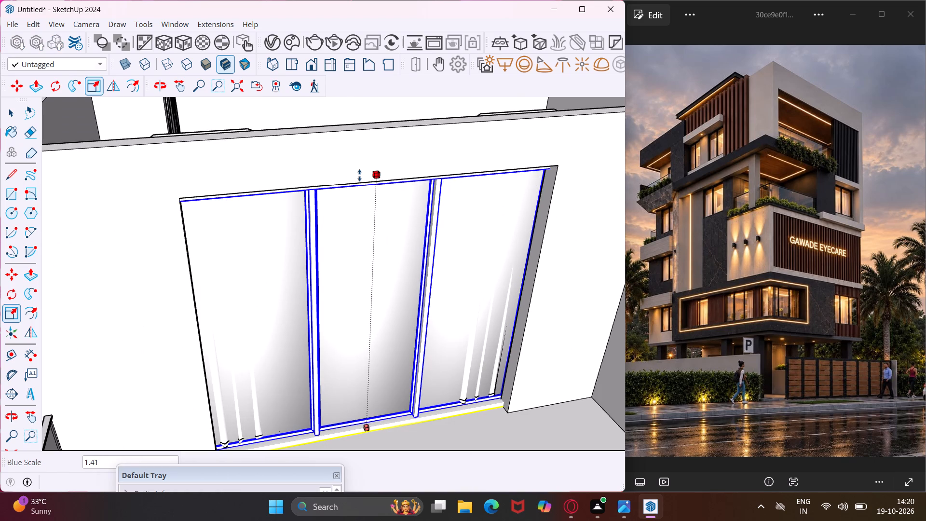
click(360, 182)
Scale the double-leaf front window's width by about 1.30 to reach the opening's jamb nearest the building's outer side wall.
middle_drag(359, 182, 329, 141)
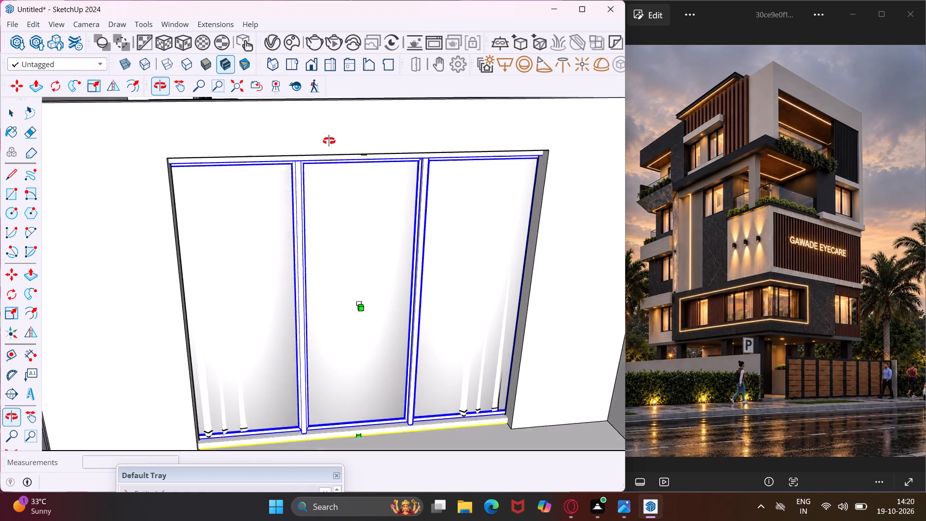
middle_drag(329, 141, 319, 122)
scroll(271, 151, down, 14)
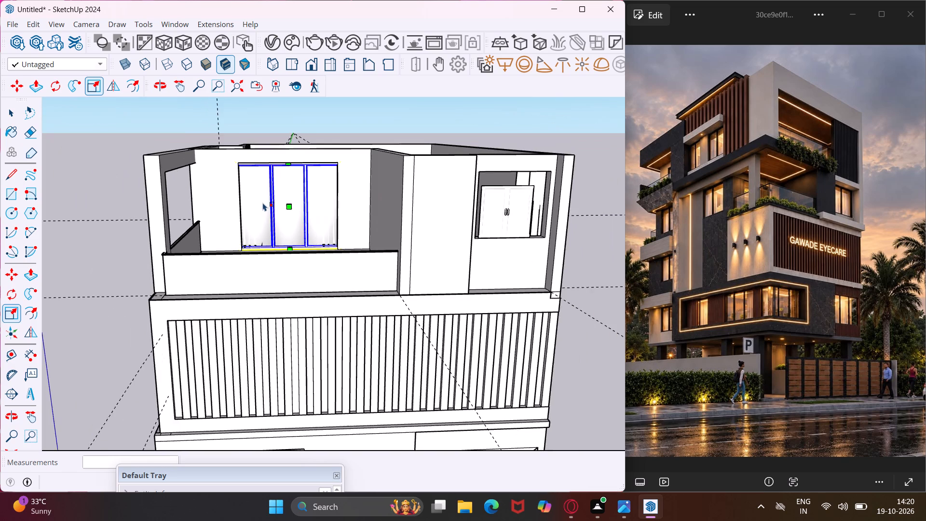
scroll(263, 204, down, 3)
click(422, 212)
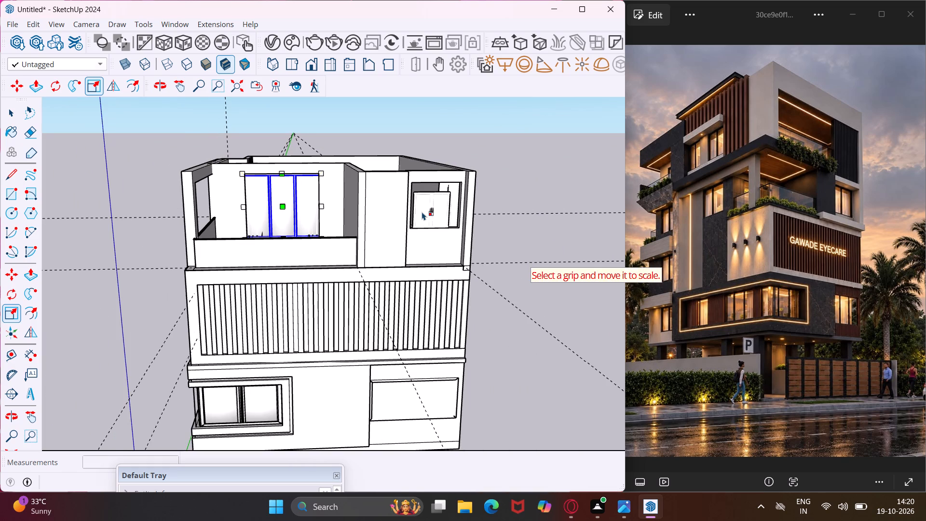
key(Escape)
key(space)
click(422, 212)
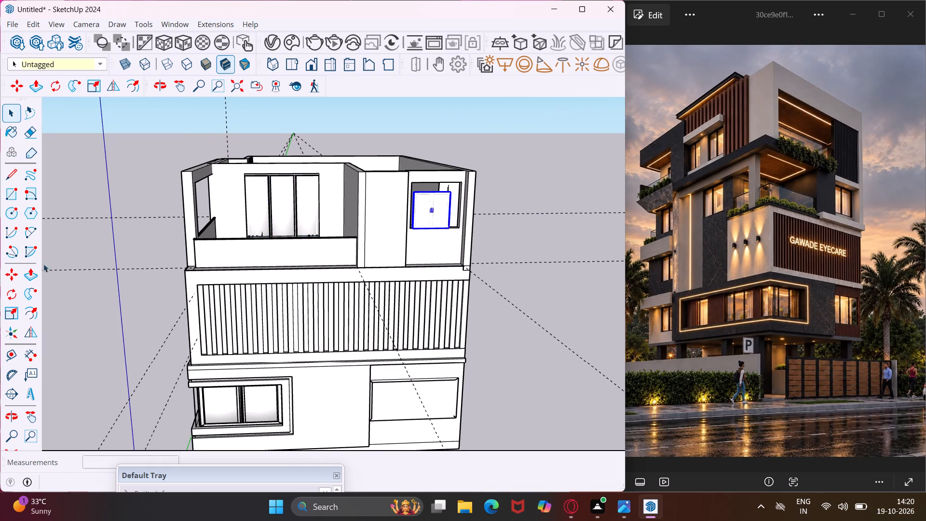
click(11, 316)
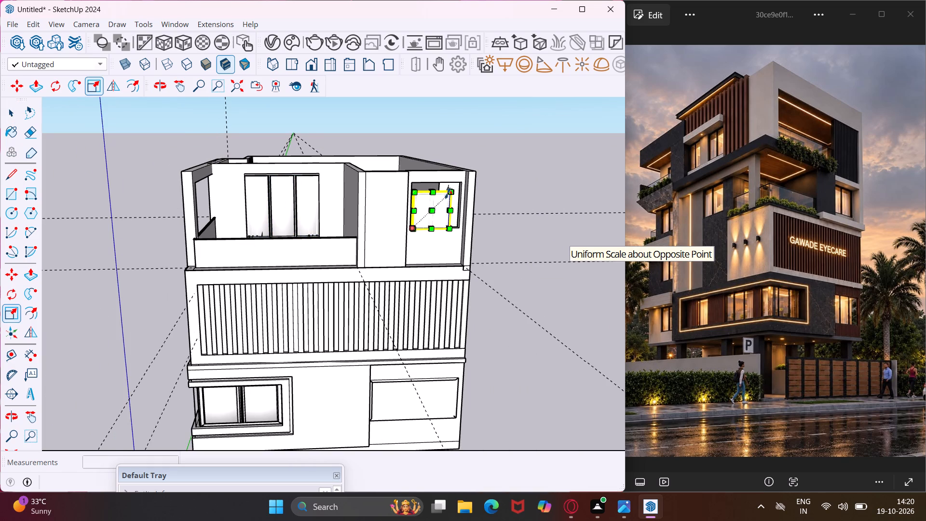
scroll(447, 193, up, 16)
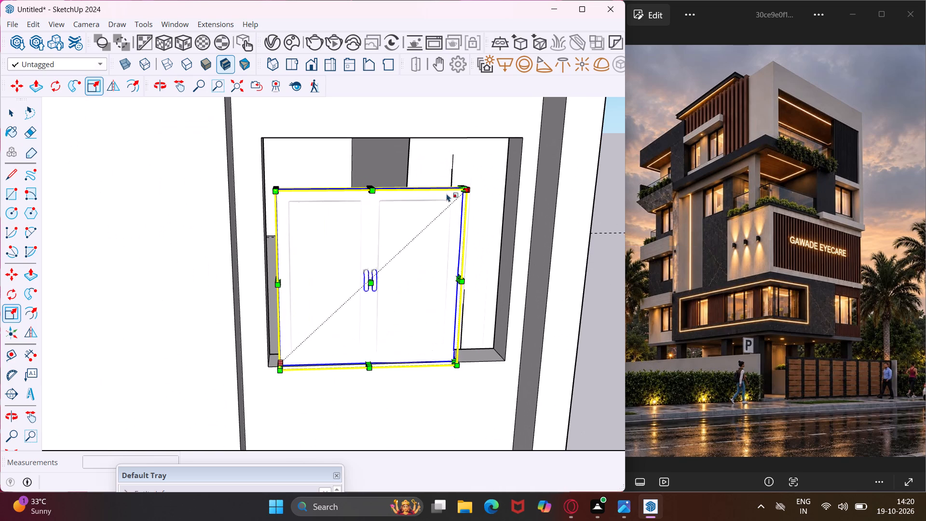
middle_drag(468, 247, 323, 262)
scroll(352, 306, up, 2)
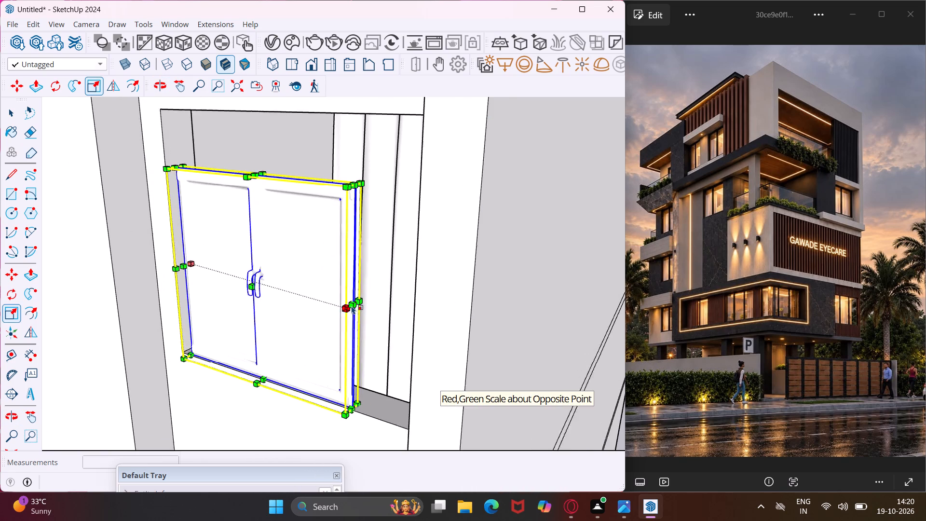
scroll(352, 306, up, 1)
click(351, 302)
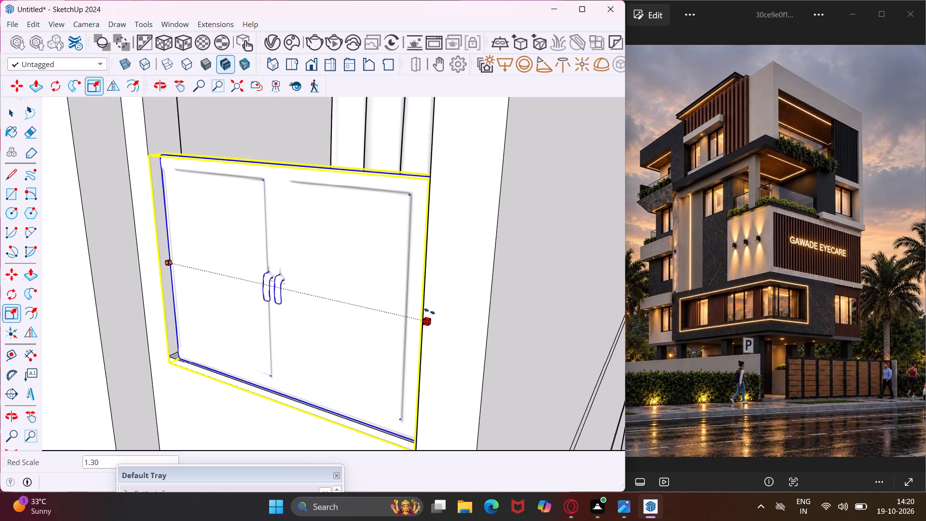
click(429, 311)
Stretch the front window's other side horizontally to meet the opening's jamb nearest the terrace.
middle_drag(374, 308, 579, 309)
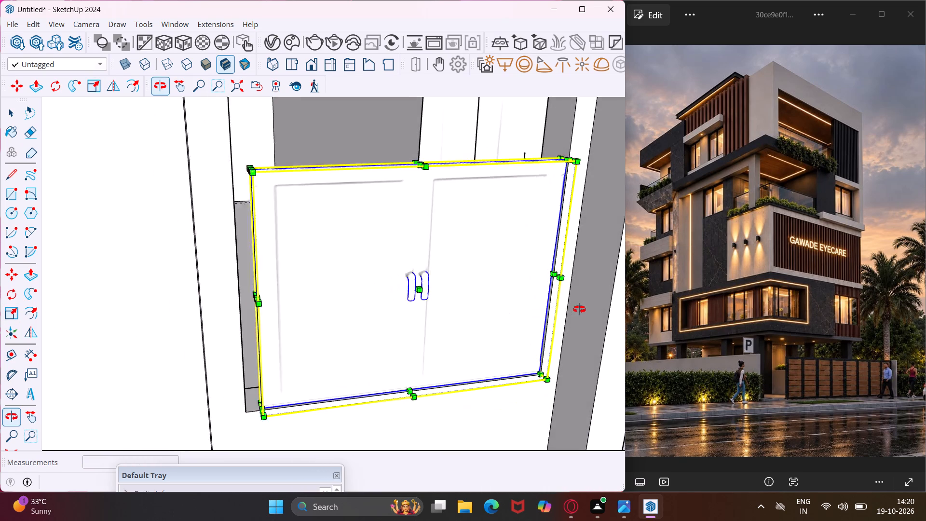
middle_drag(579, 309, 580, 309)
scroll(274, 304, up, 2)
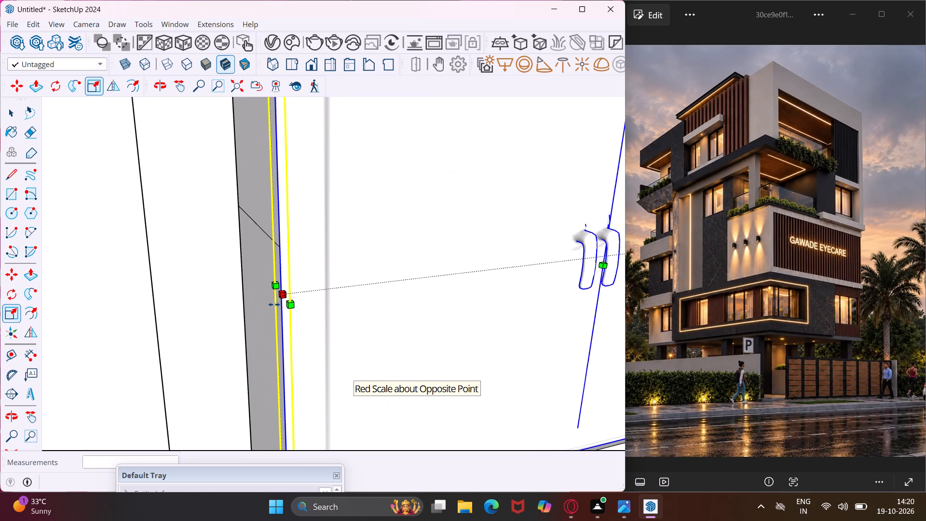
click(274, 304)
click(281, 294)
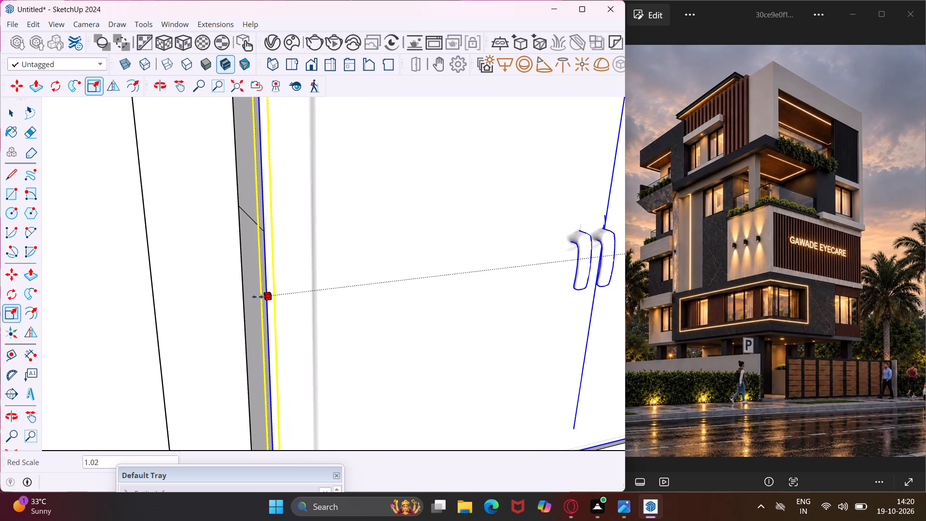
click(240, 300)
Scale the front window vertically by about 1.27 so it fills the opening up to its top edge.
scroll(214, 310, down, 9)
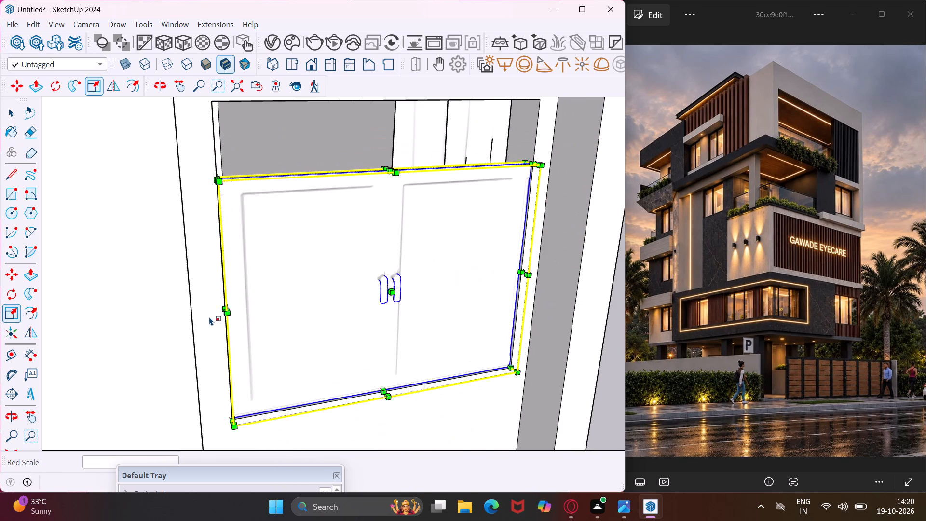
click(388, 170)
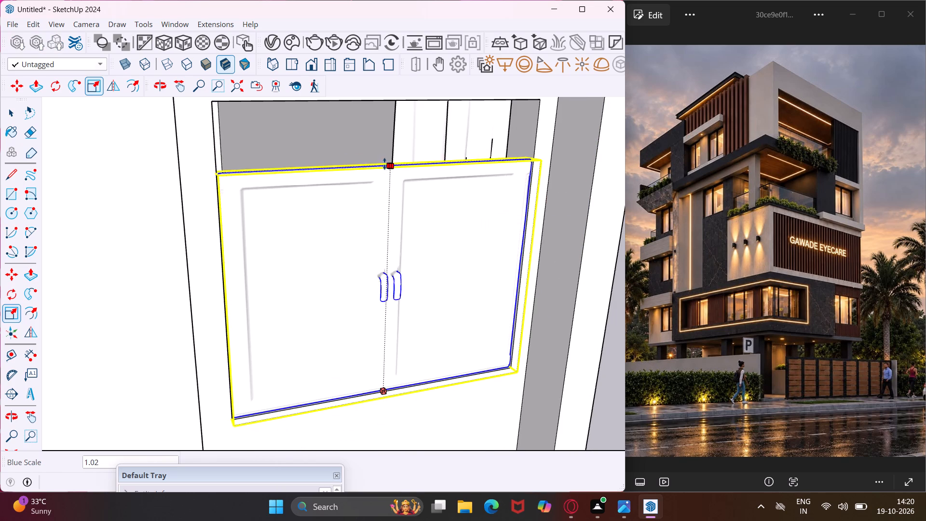
scroll(383, 163, down, 5)
click(378, 123)
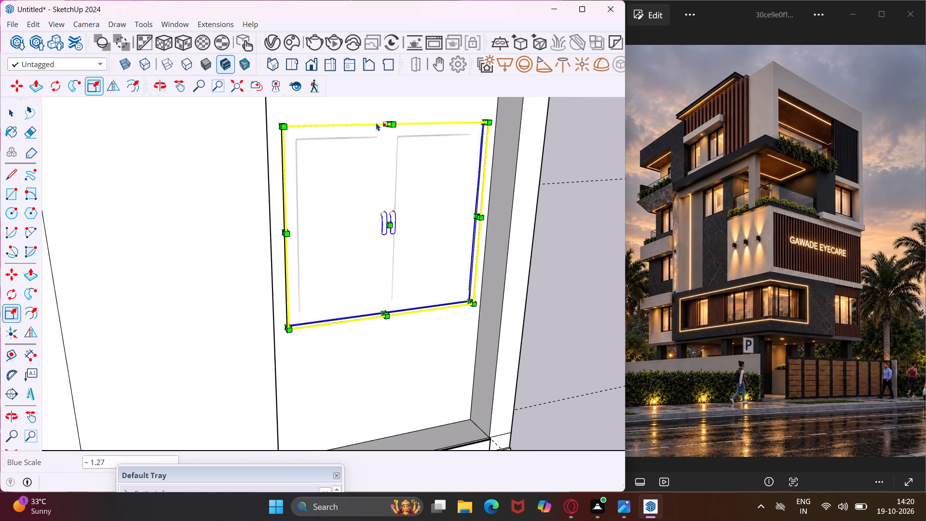
key(Escape)
key(space)
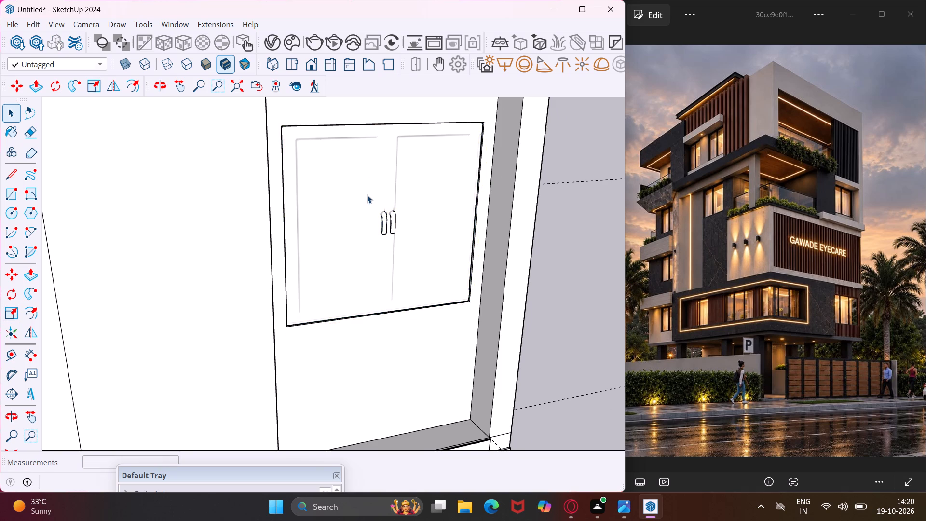
Examine the fitted windows and the remaining openings and walls of the upper floor from several sides.
middle_drag(367, 195, 338, 294)
scroll(337, 292, down, 8)
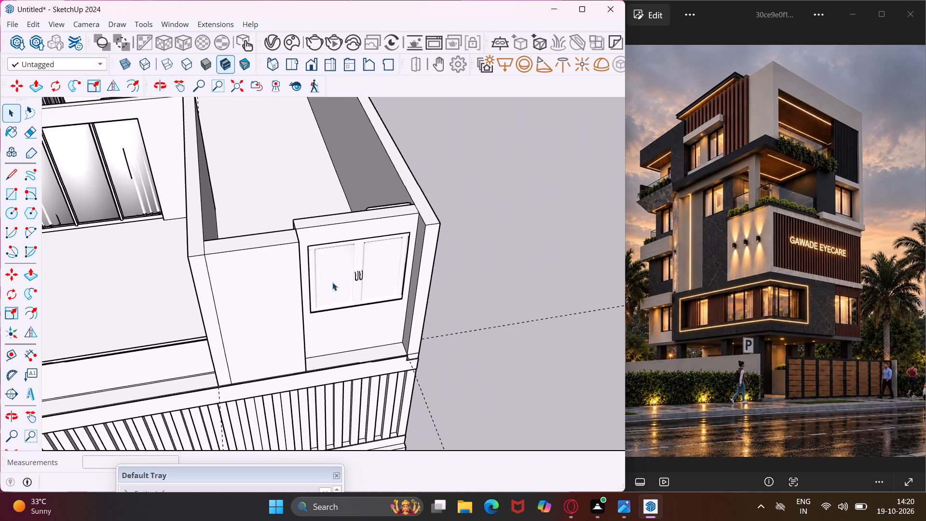
middle_drag(311, 249, 507, 227)
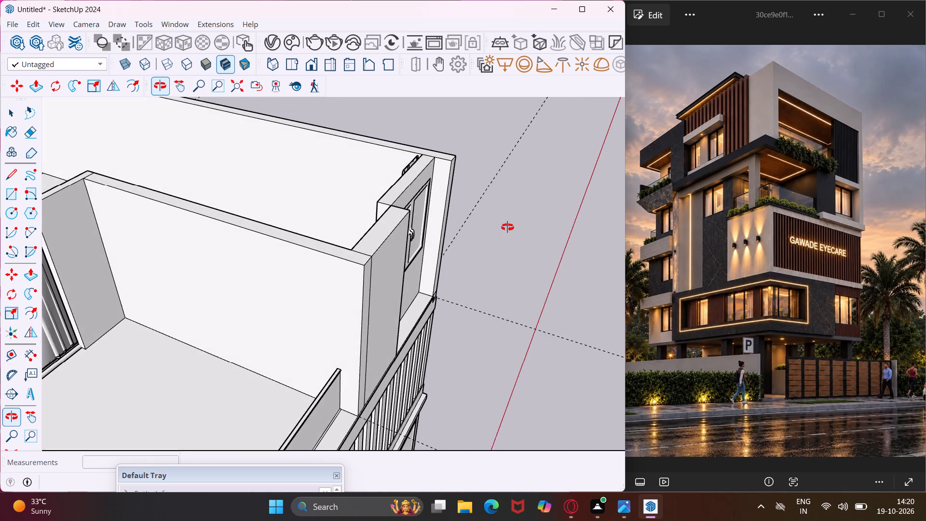
middle_drag(507, 227, 508, 225)
scroll(503, 213, down, 6)
scroll(366, 245, down, 4)
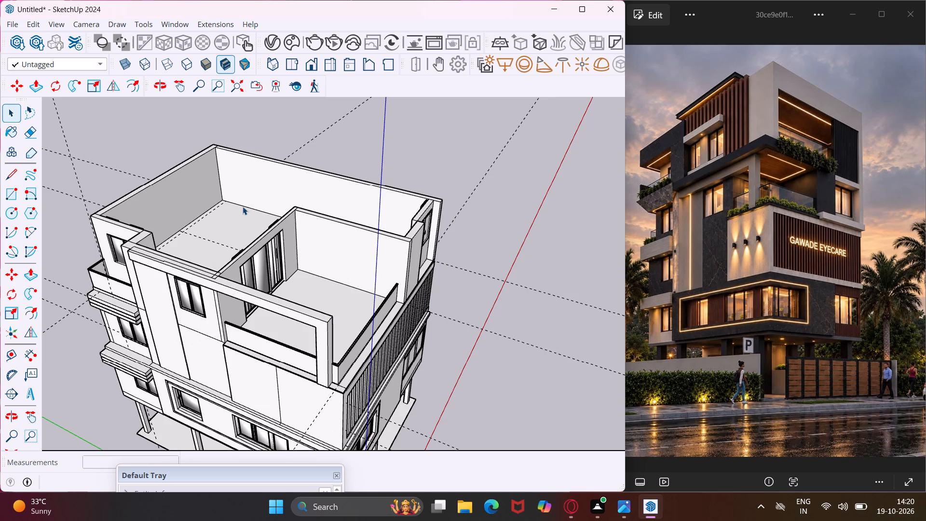
middle_drag(243, 206, 41, 216)
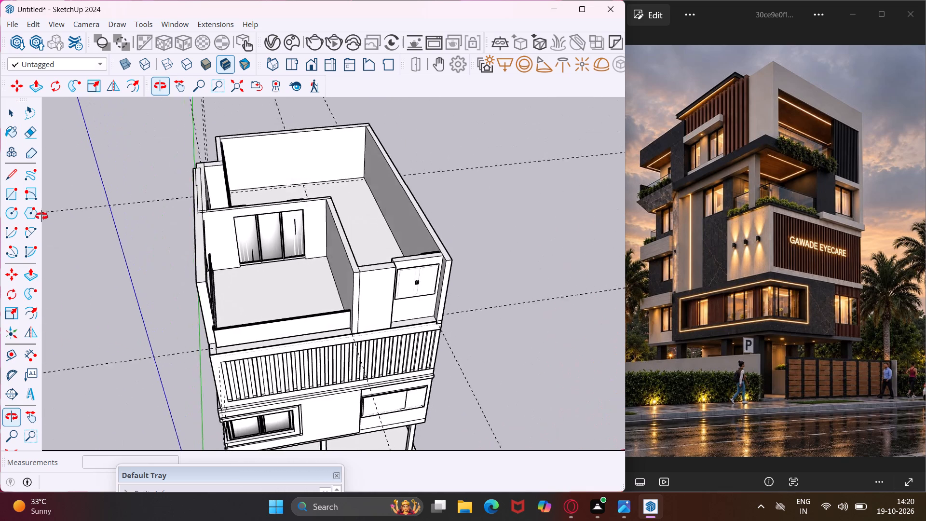
middle_drag(41, 216, 0, 205)
middle_drag(379, 202, 377, 202)
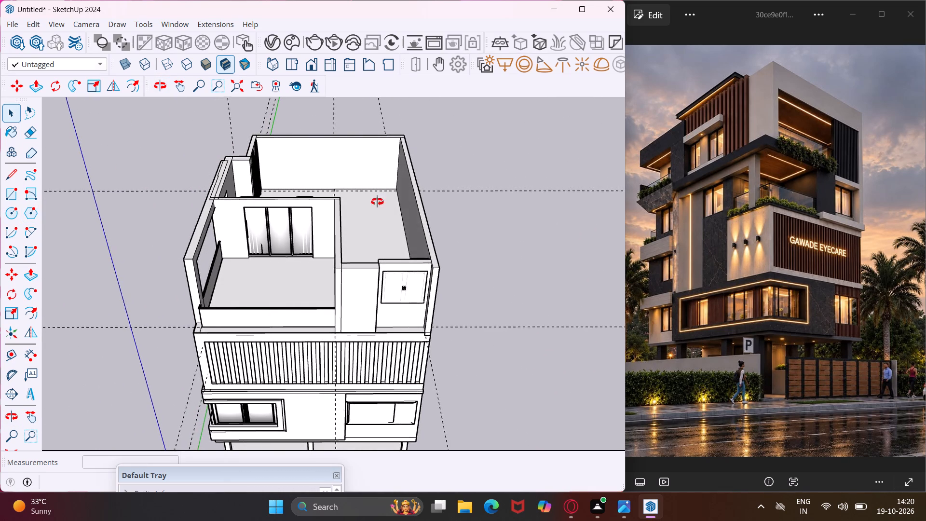
middle_drag(377, 202, 210, 225)
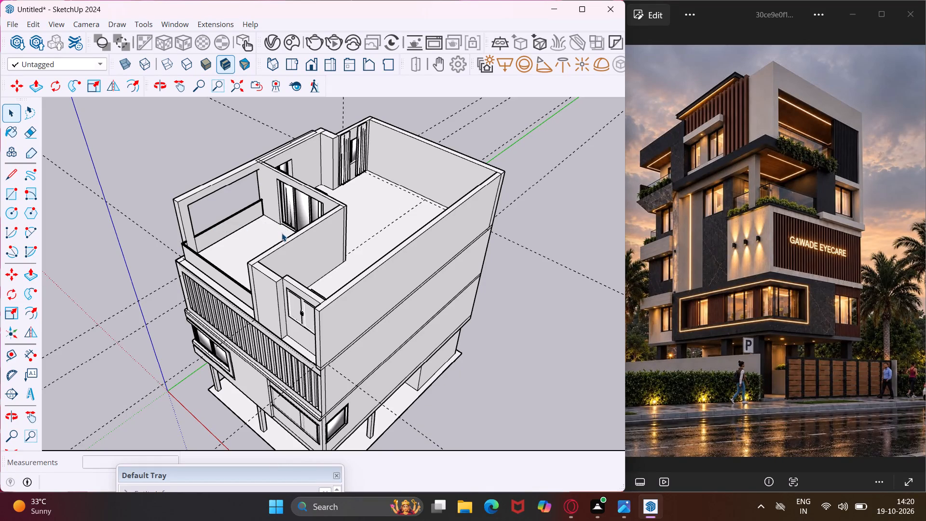
middle_drag(379, 254, 255, 267)
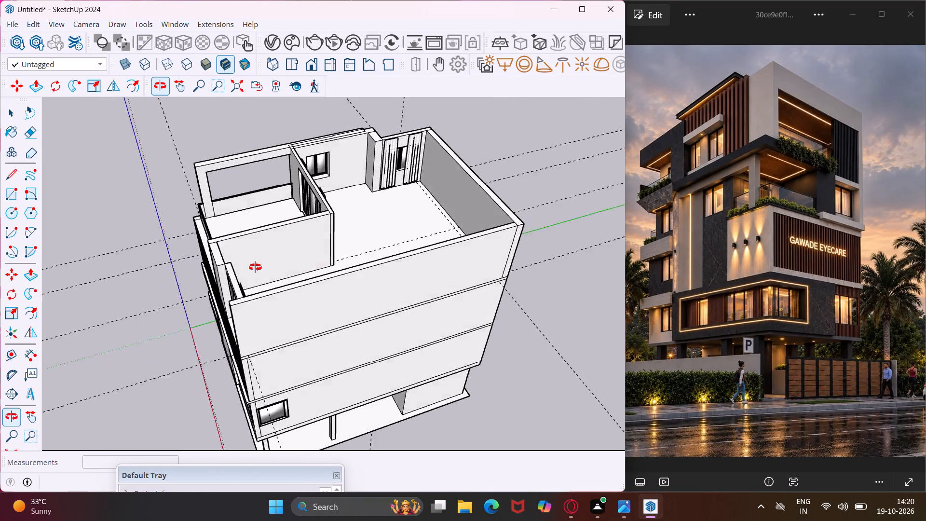
Draw an upright rotated rectangle along the top outer edge of the blank side wall beside the double-leaf window, about 26' 4" long and 6" high.
middle_drag(255, 267, 234, 264)
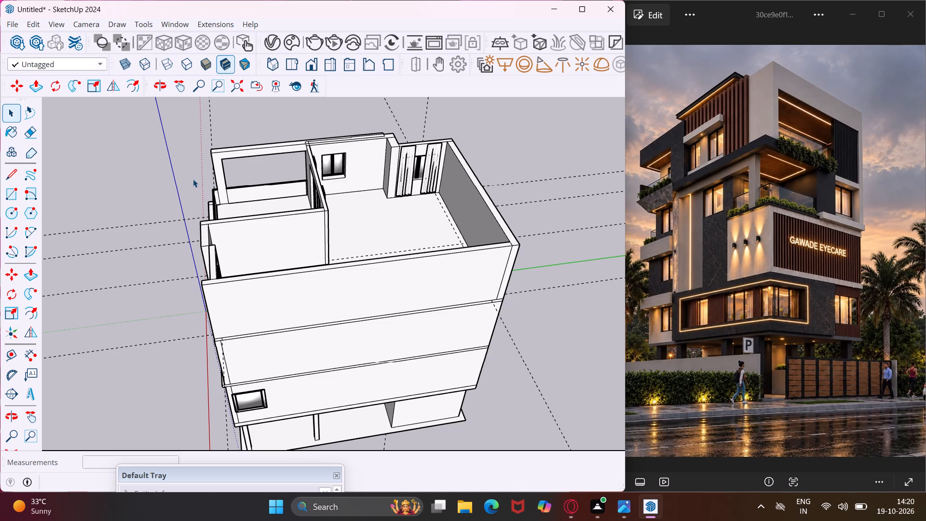
click(12, 189)
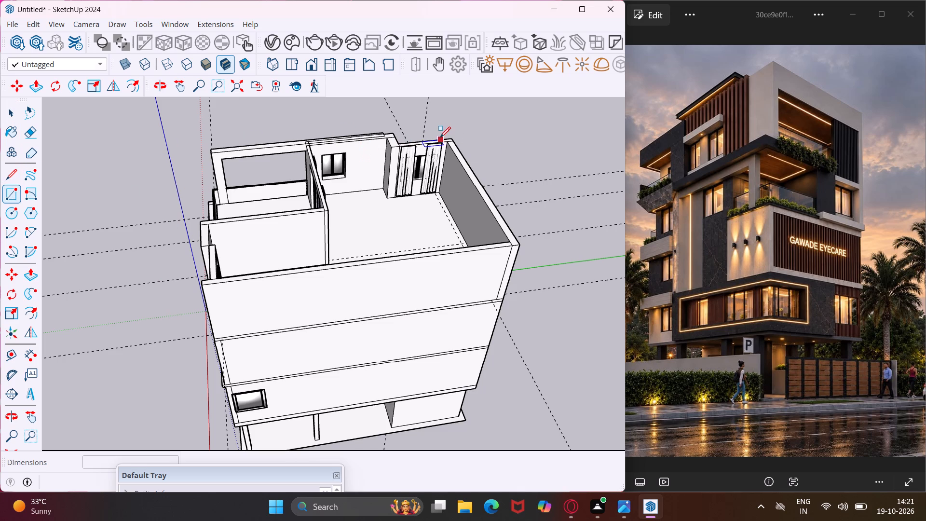
click(34, 192)
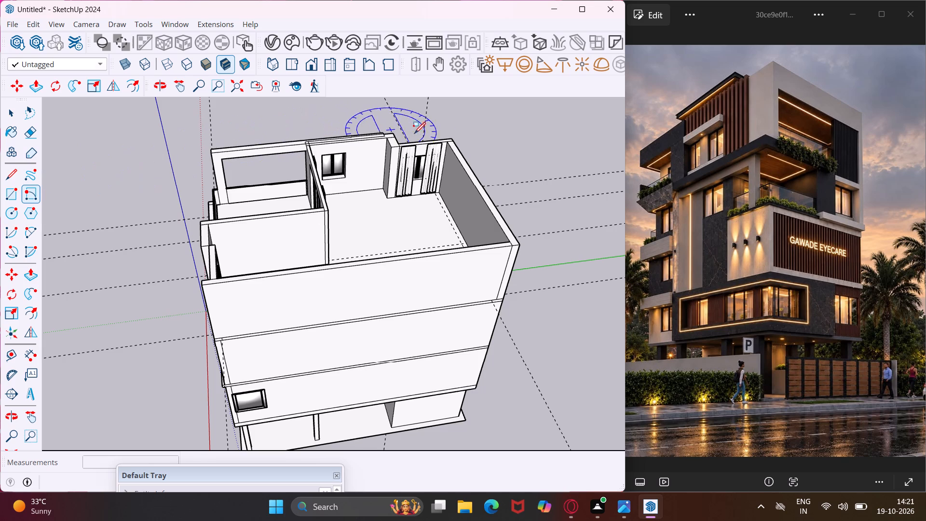
click(452, 137)
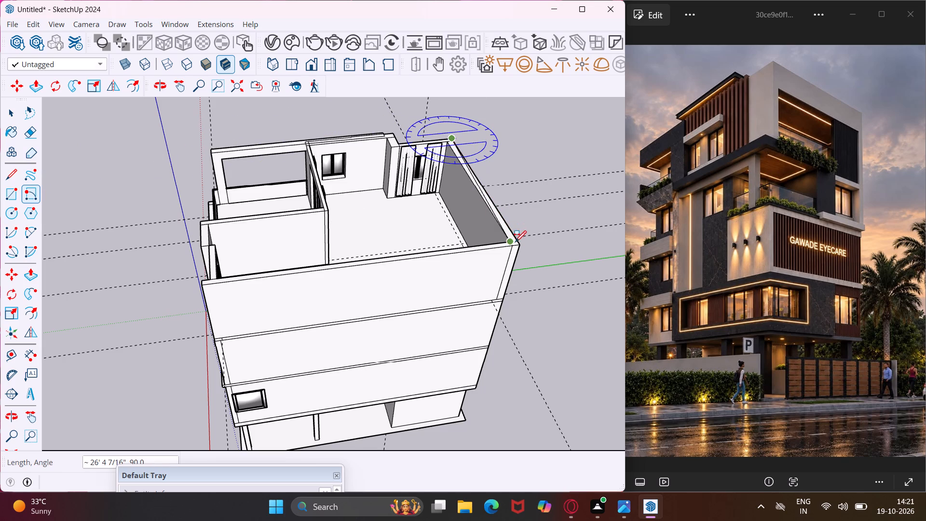
click(520, 245)
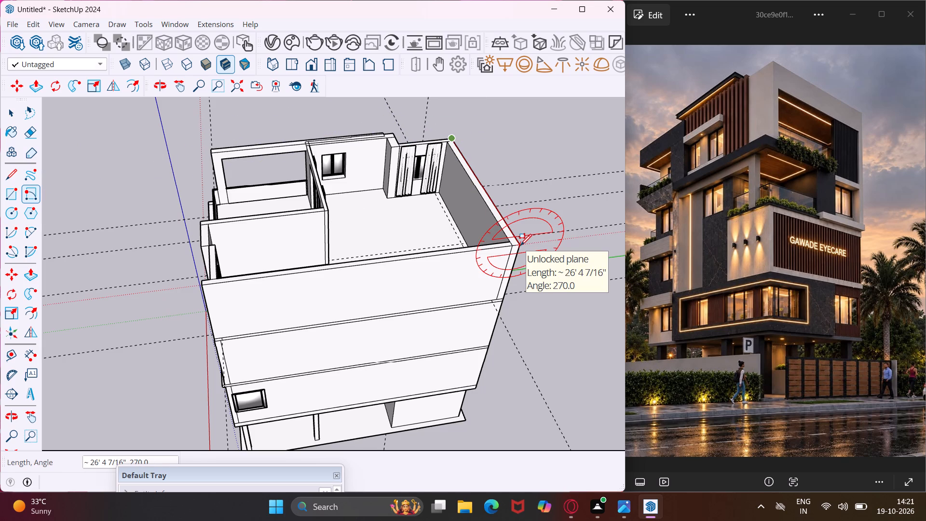
middle_drag(520, 245, 426, 121)
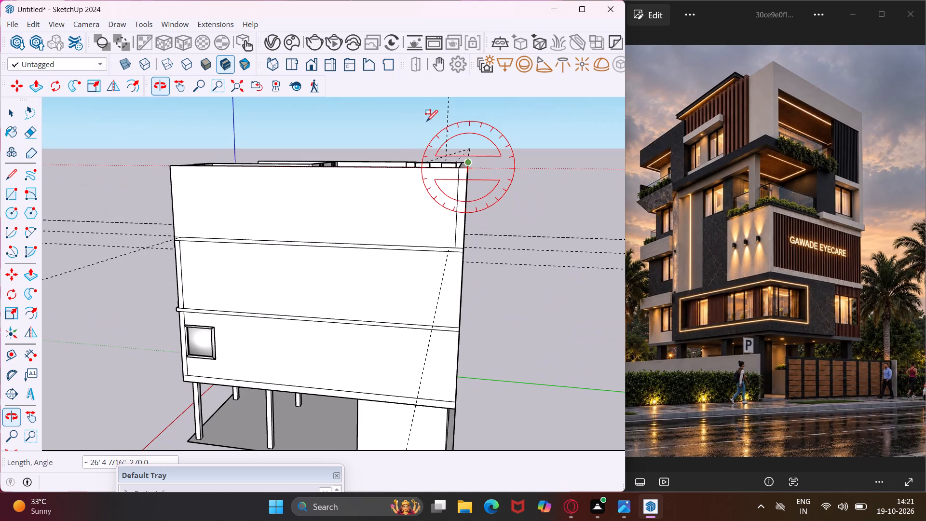
scroll(467, 152, up, 3)
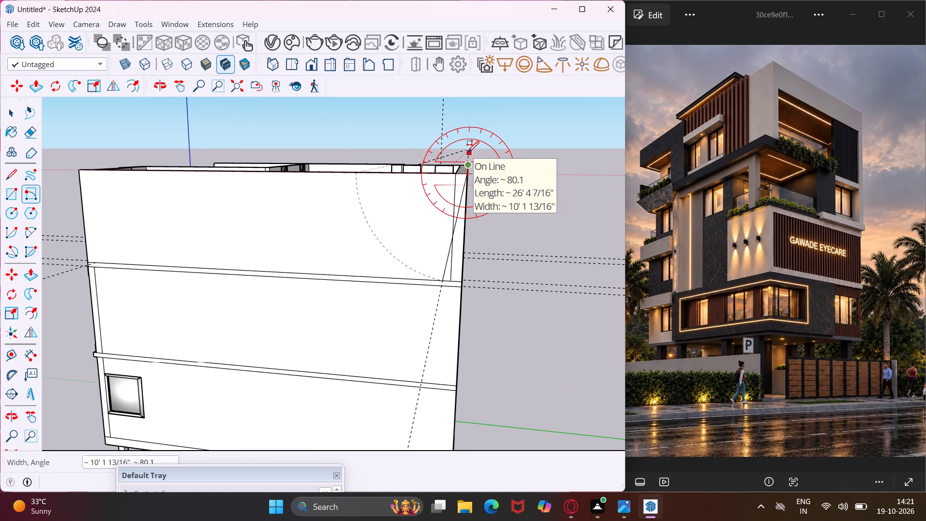
scroll(469, 163, up, 4)
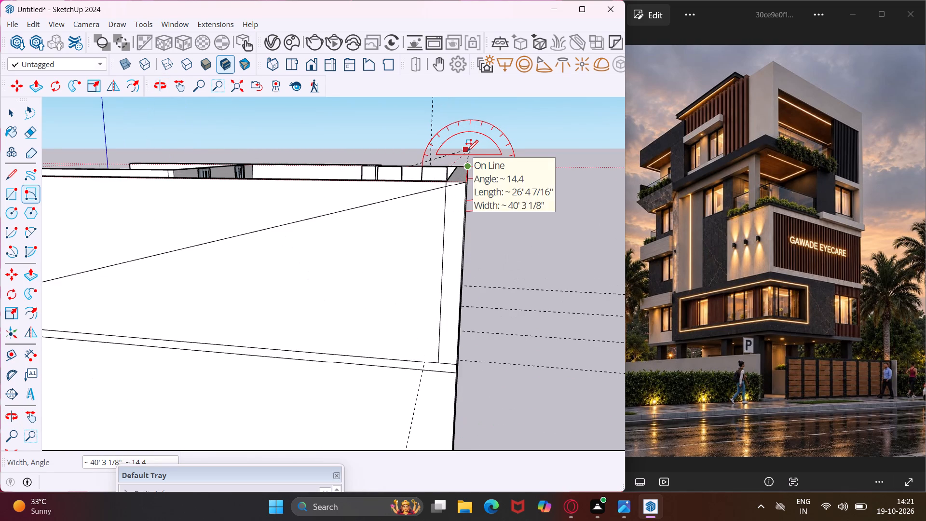
middle_drag(466, 151, 492, 131)
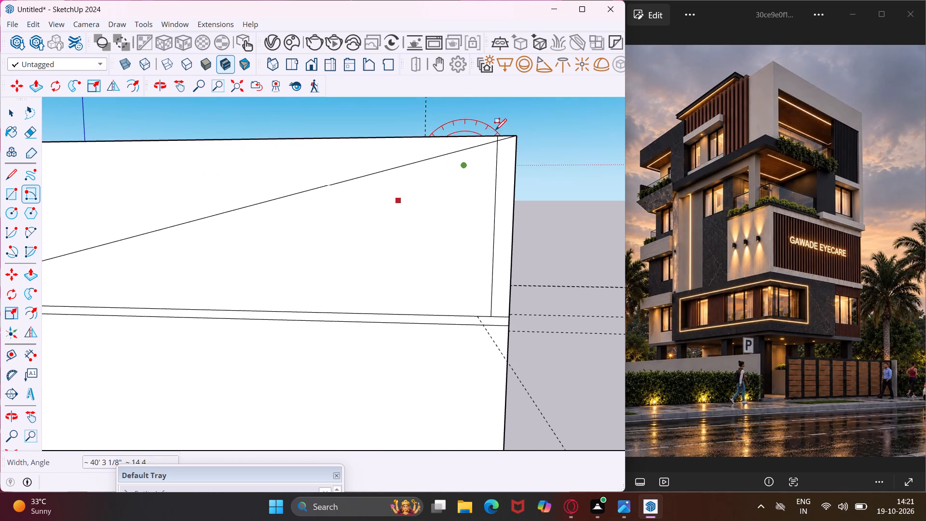
text(6")
key(Return)
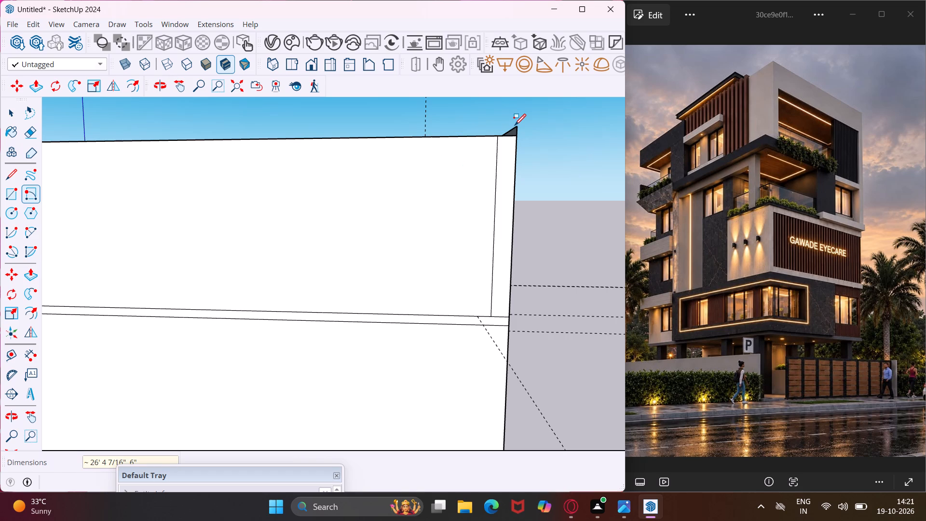
key(Escape)
key(space)
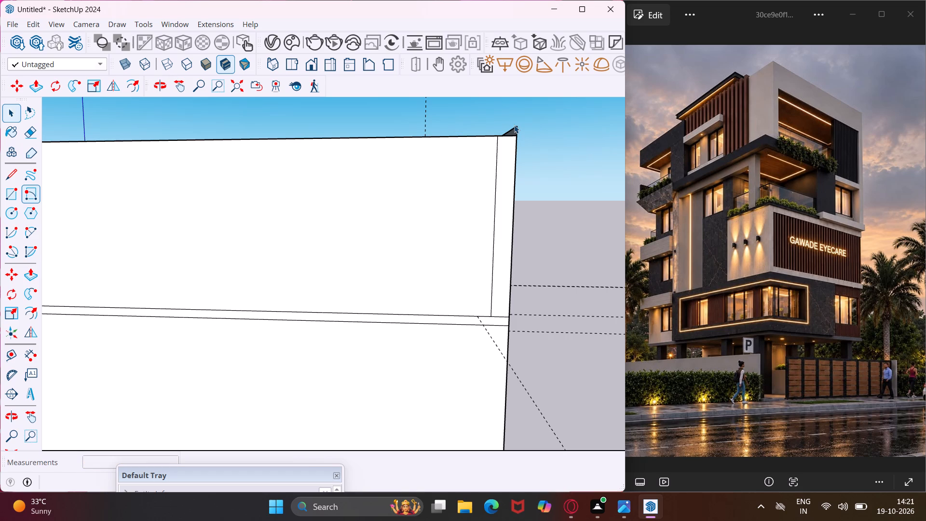
Push/Pull the 6" high strip 40' across the upper floor to the opposite side, forming a roof slab.
middle_drag(515, 125, 544, 176)
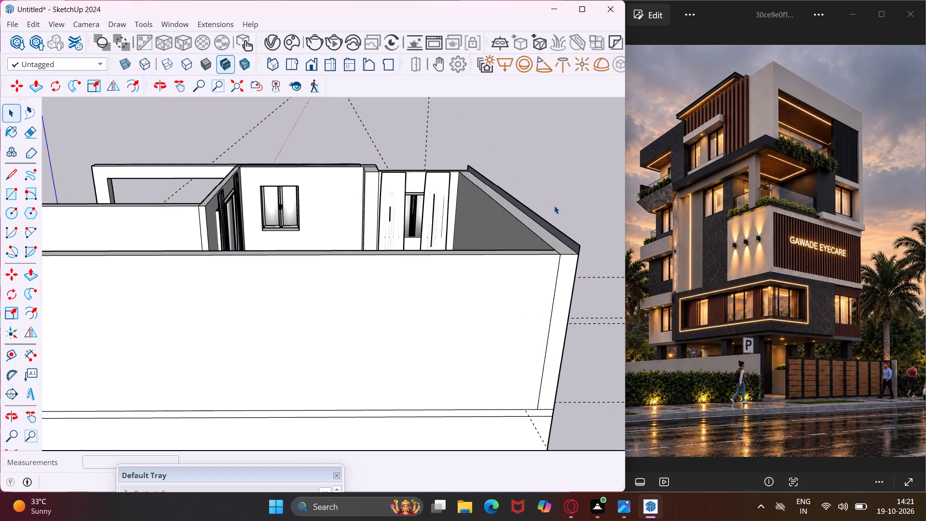
scroll(558, 244, up, 3)
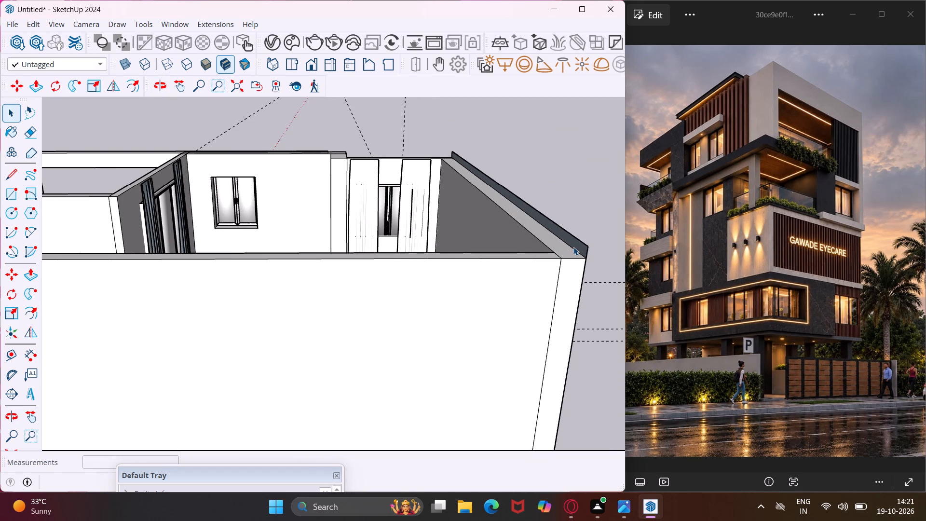
click(573, 247)
click(577, 244)
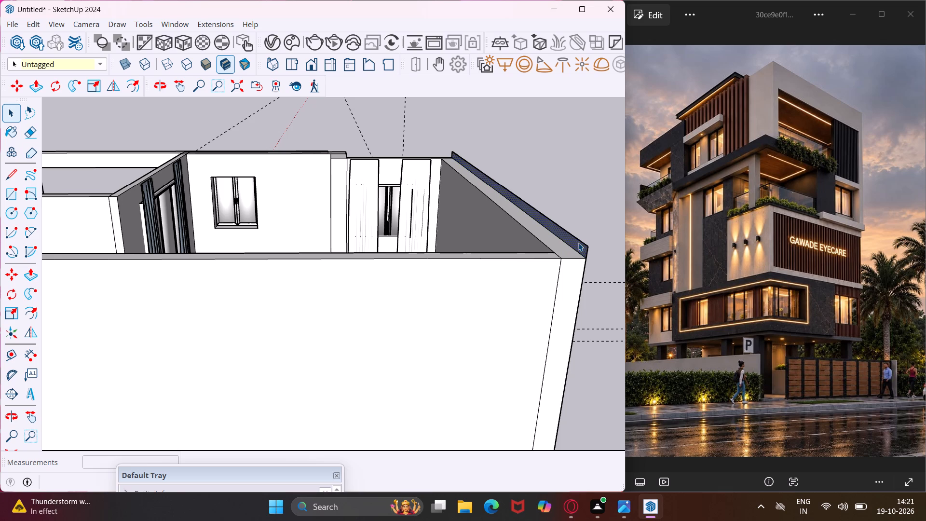
key(p)
click(578, 243)
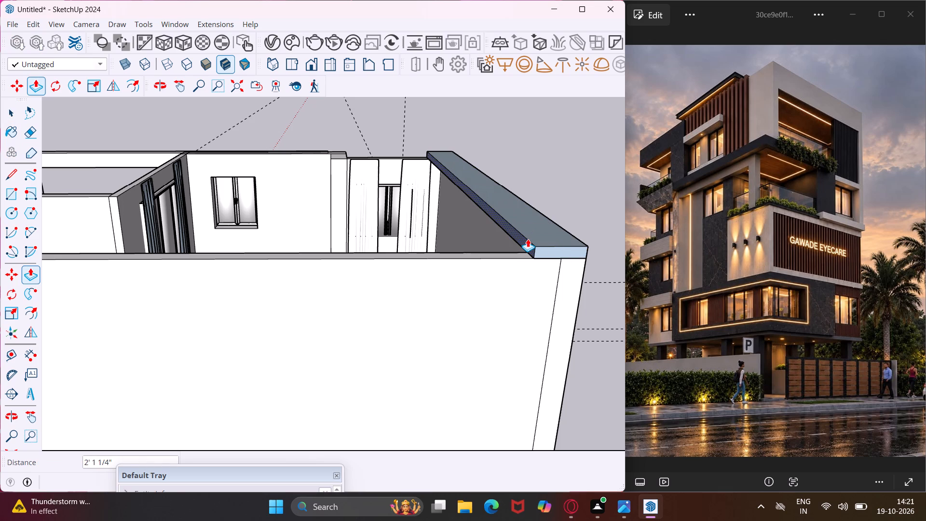
scroll(528, 239, down, 8)
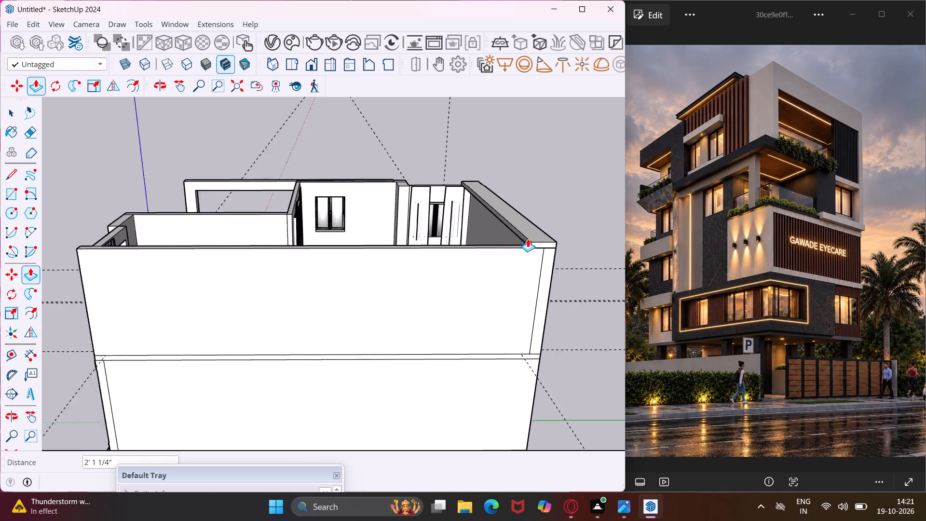
scroll(528, 239, down, 3)
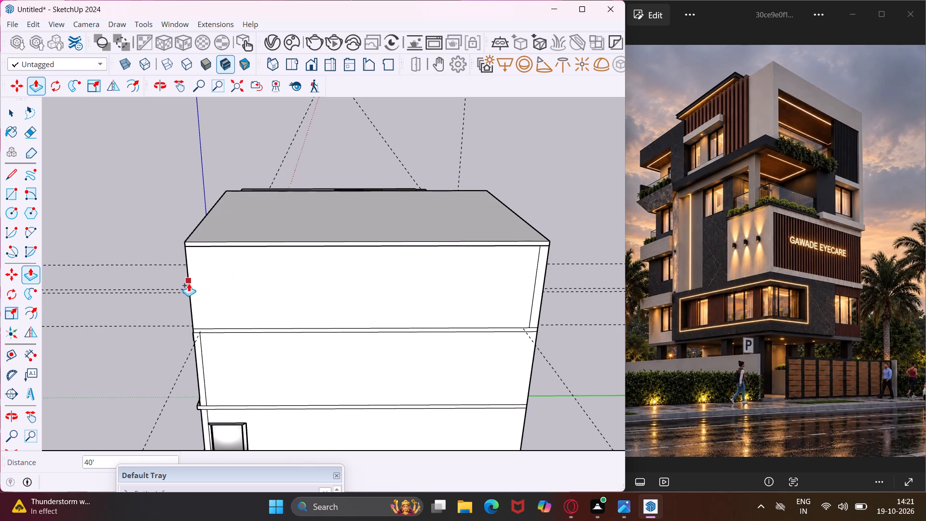
click(189, 288)
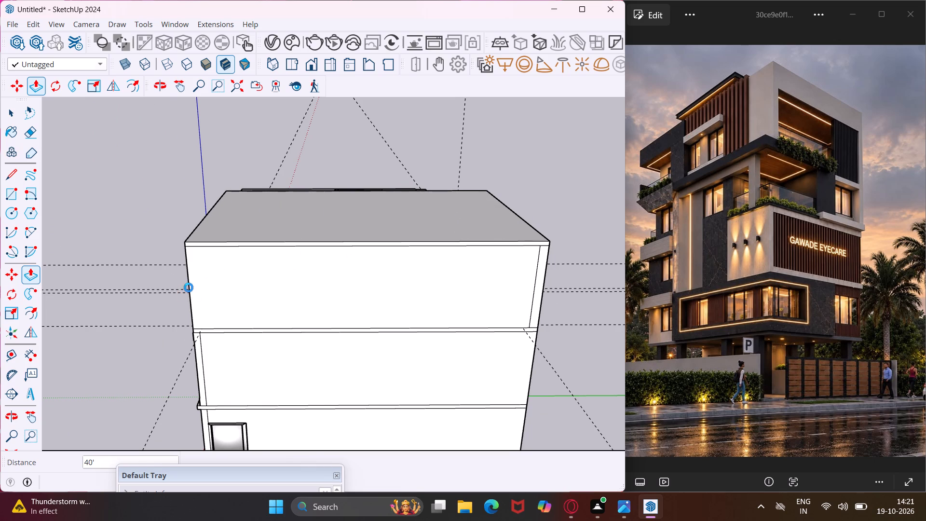
Extend the roof slab's edge face about 3' 9" outward over the facade with the framed terrace opening.
middle_drag(189, 288, 493, 252)
middle_drag(289, 199, 460, 239)
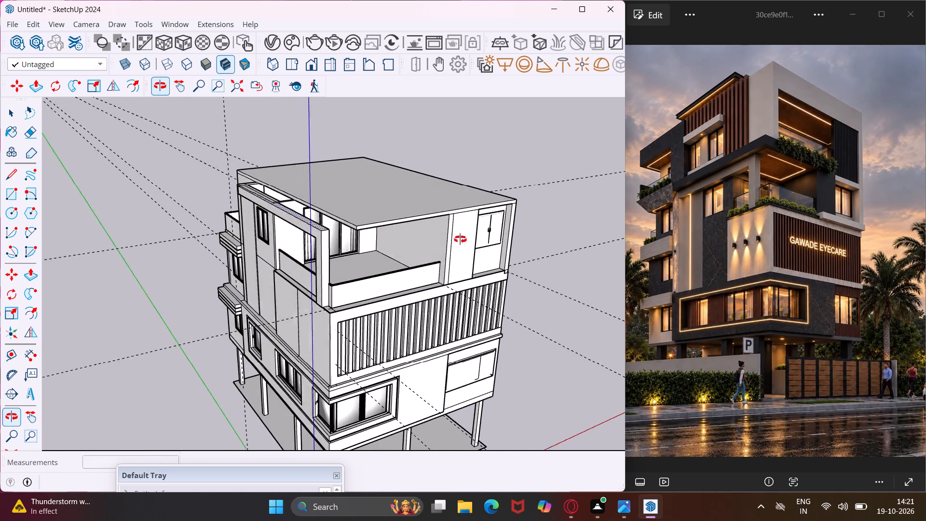
middle_drag(460, 239, 569, 219)
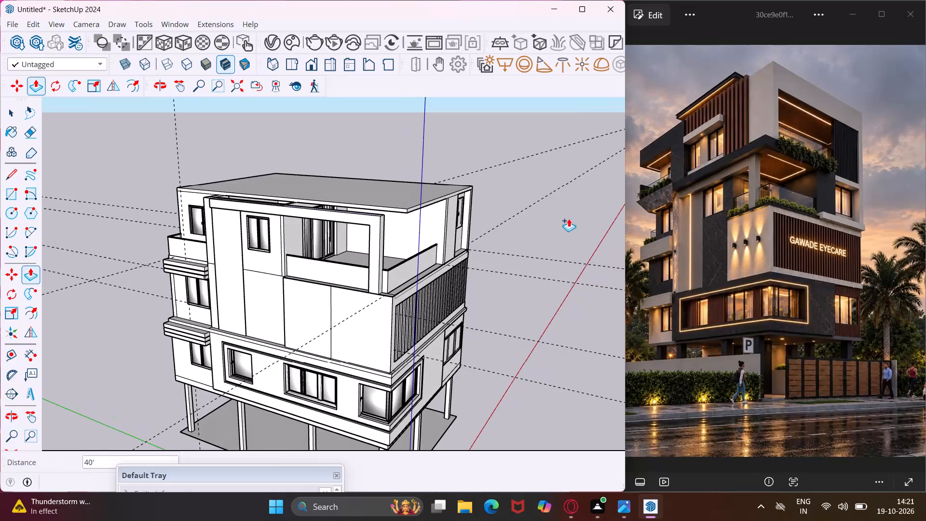
scroll(404, 206, up, 7)
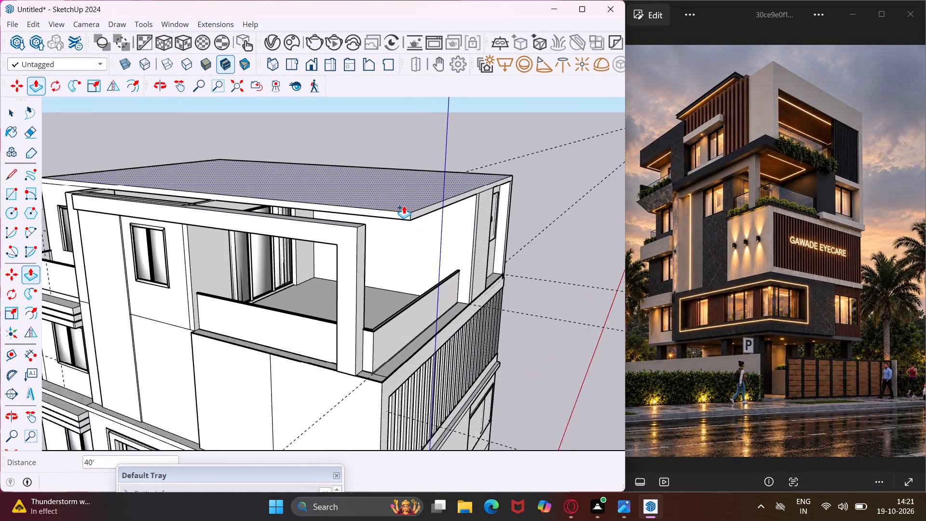
scroll(400, 209, up, 3)
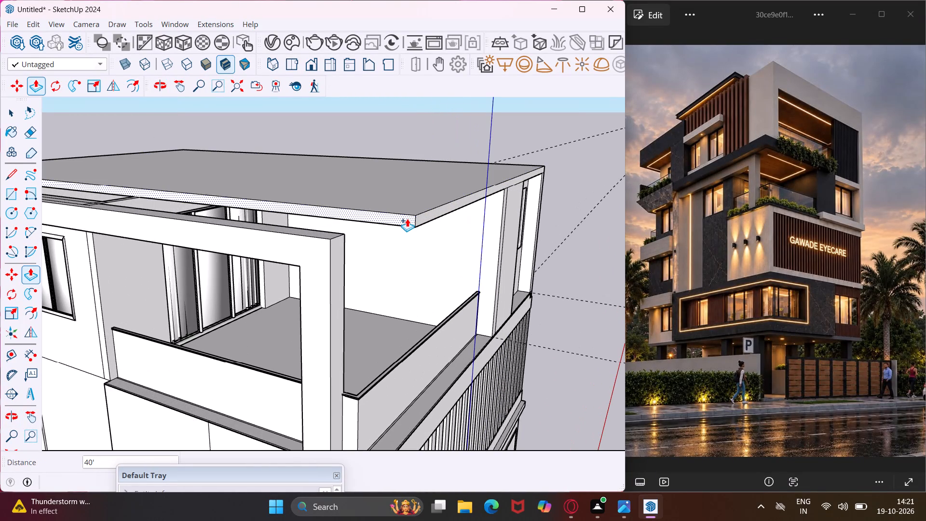
click(407, 219)
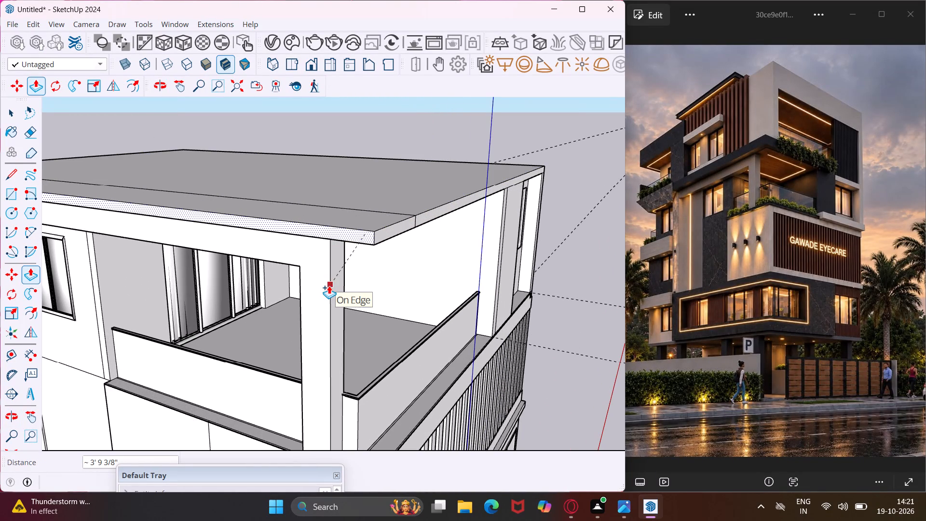
click(329, 286)
middle_drag(329, 286, 518, 240)
scroll(518, 240, down, 6)
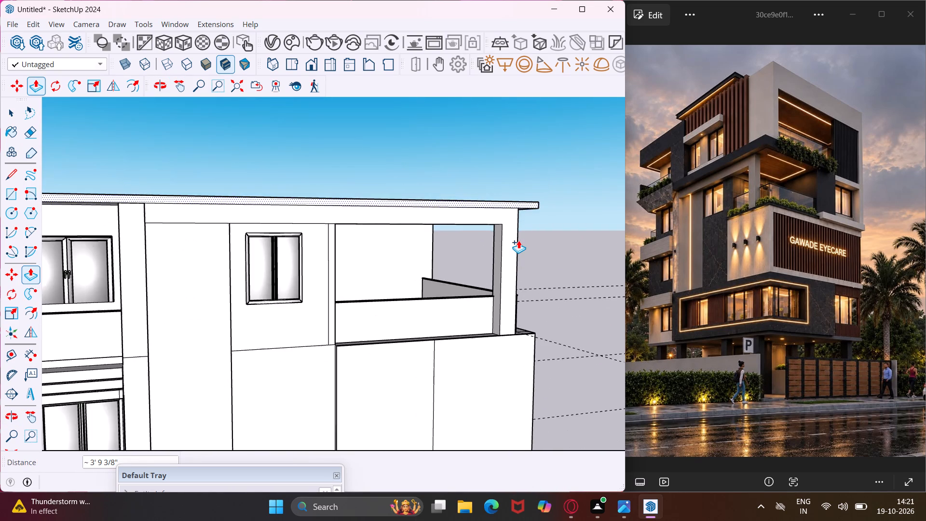
scroll(518, 240, down, 4)
middle_drag(279, 214, 370, 223)
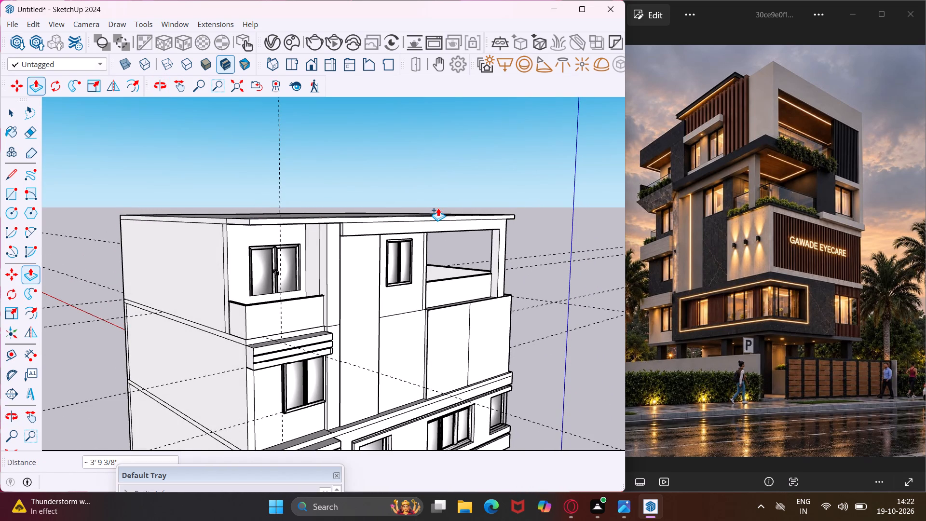
key(Escape)
key(space)
Erase the seam line on the roof slab's top face where the overhang was extended.
middle_drag(446, 211, 238, 224)
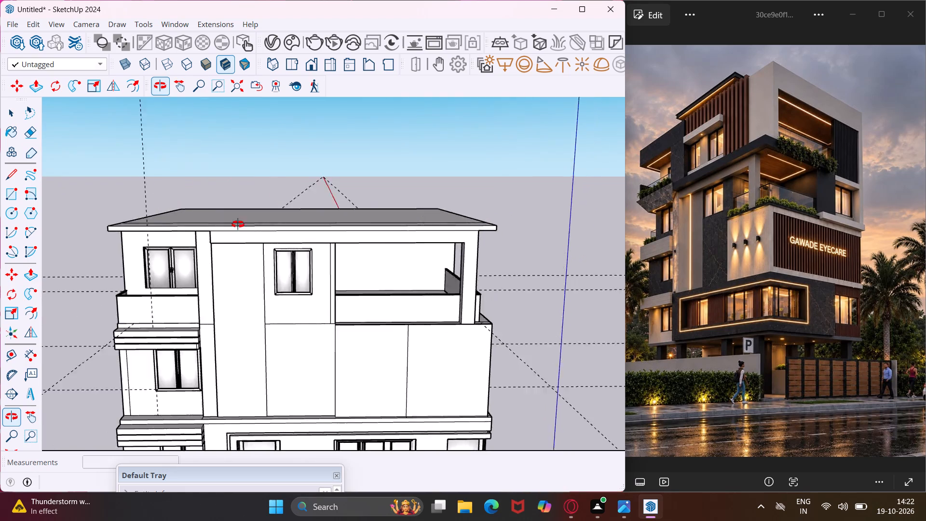
middle_drag(238, 224, 93, 286)
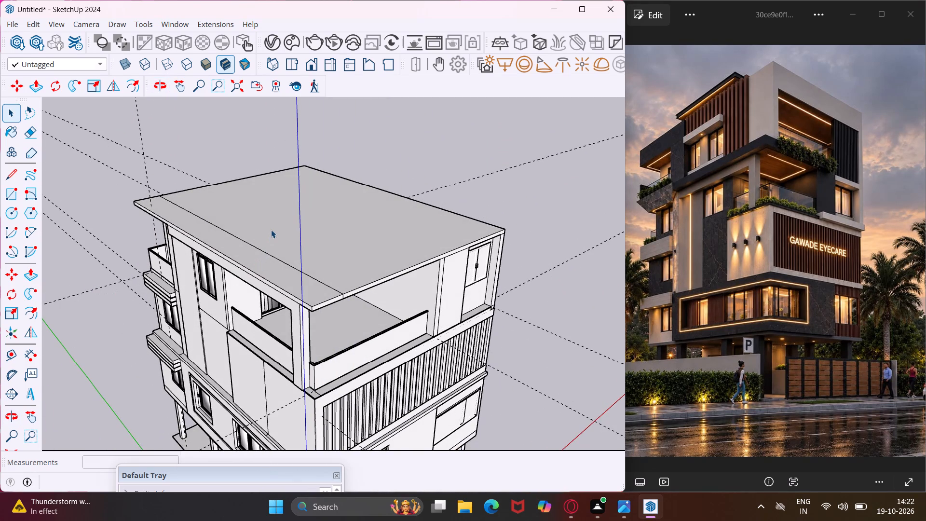
key(e)
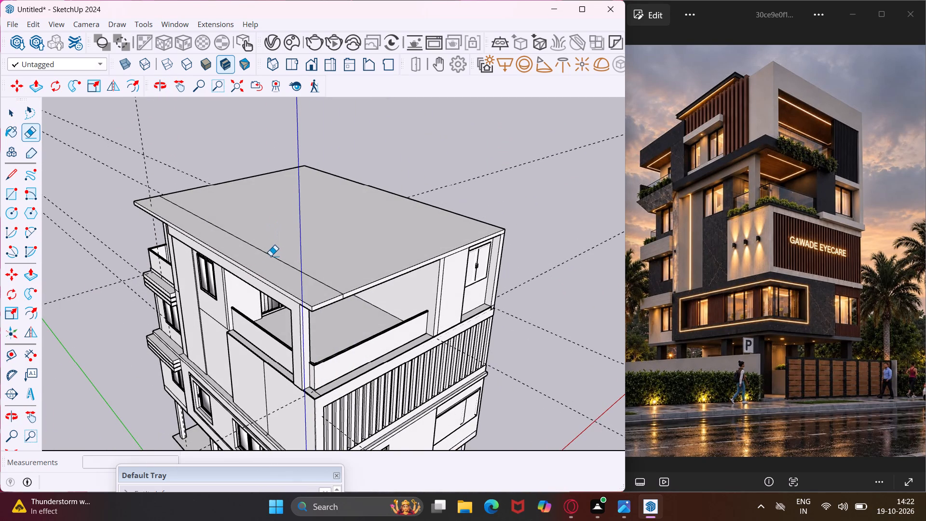
click(271, 256)
key(Escape)
key(space)
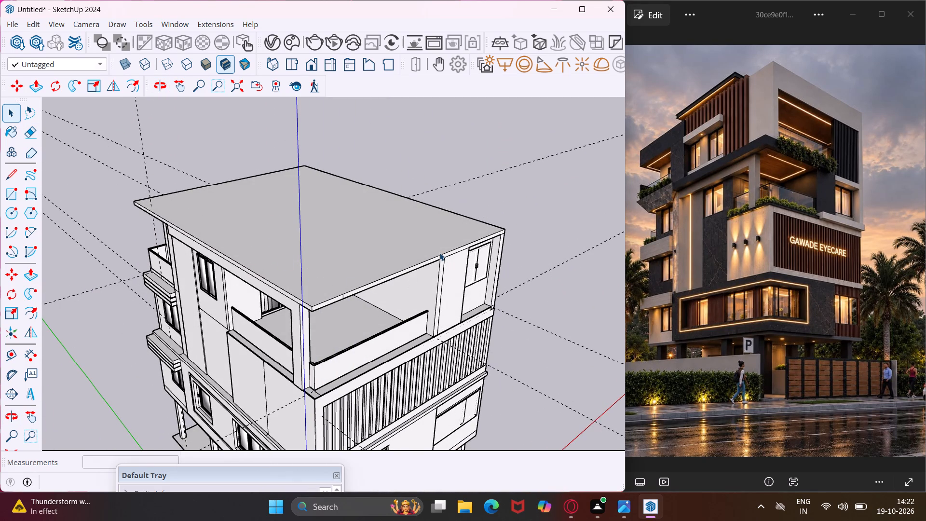
Push/Pull the roof slab's top face upward by 6" to thicken the slab.
click(403, 260)
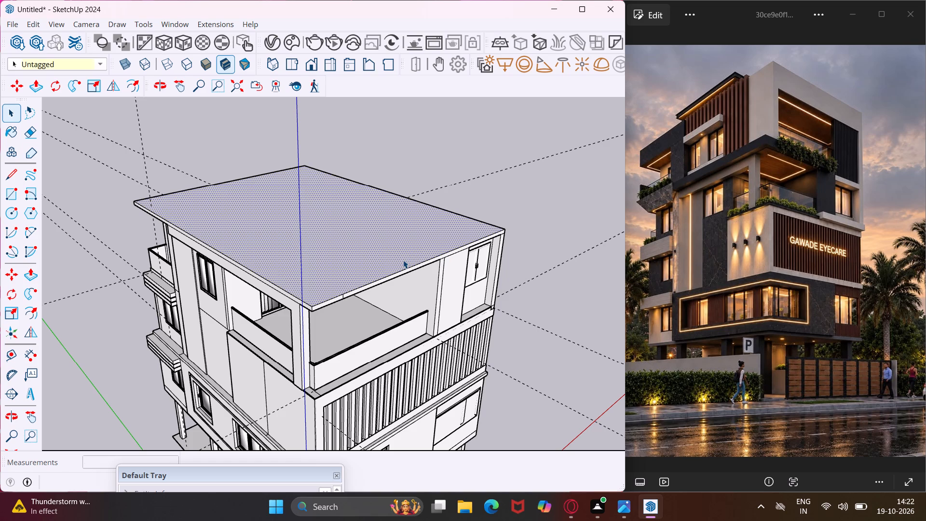
key(p)
click(403, 260)
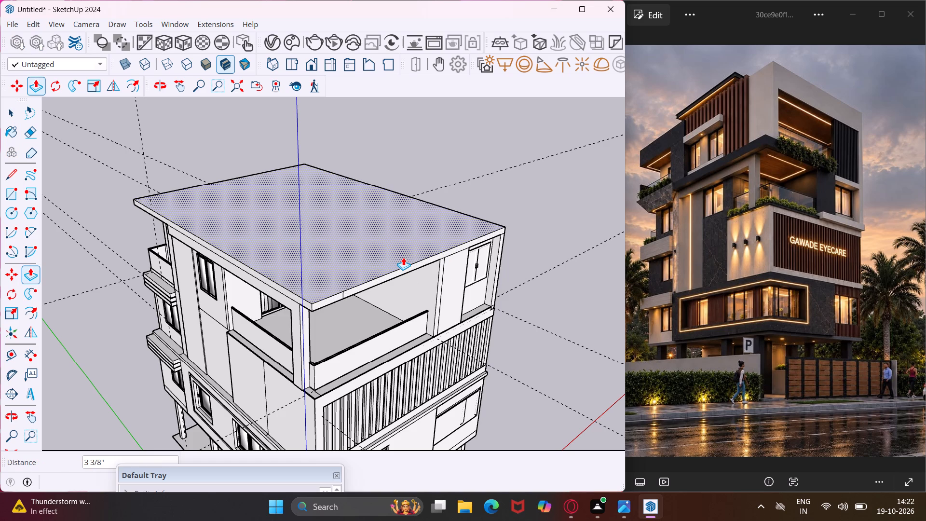
text(6")
key(Return)
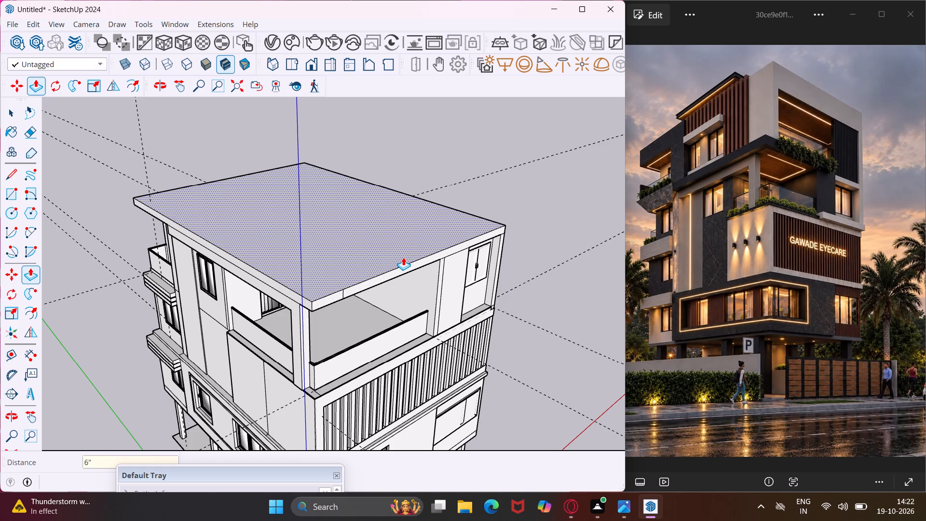
key(Escape)
key(space)
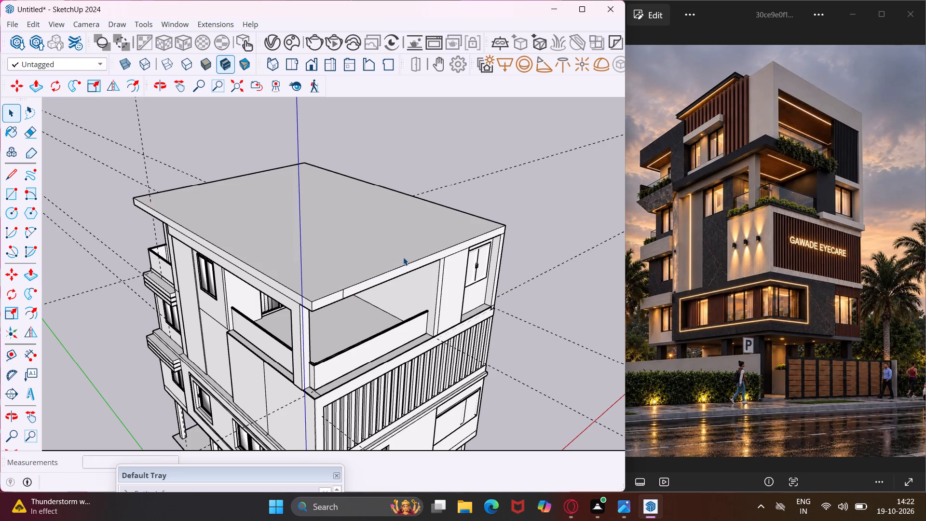
Draw a 1' vertical line across the roof slab's edge face, above the wall edge beside the window on the slatted facade.
middle_drag(494, 235, 364, 210)
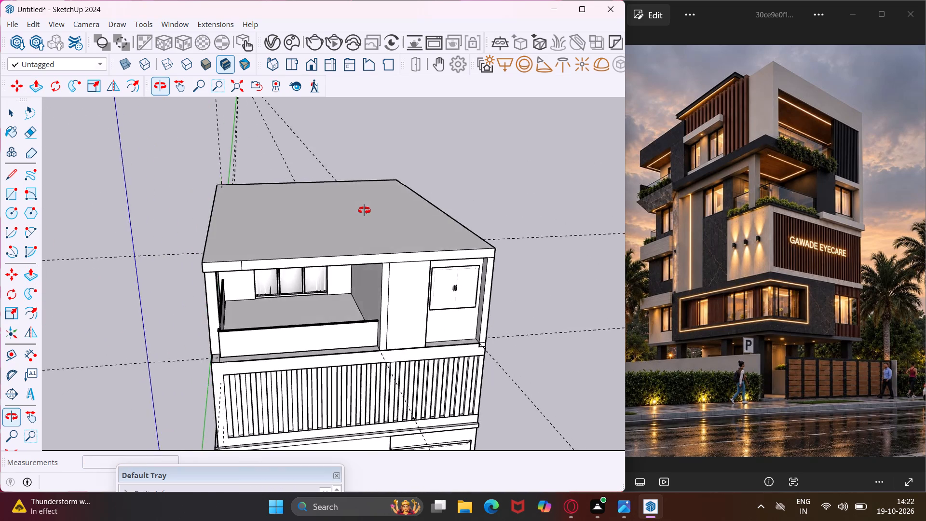
middle_drag(364, 210, 358, 209)
scroll(404, 257, up, 3)
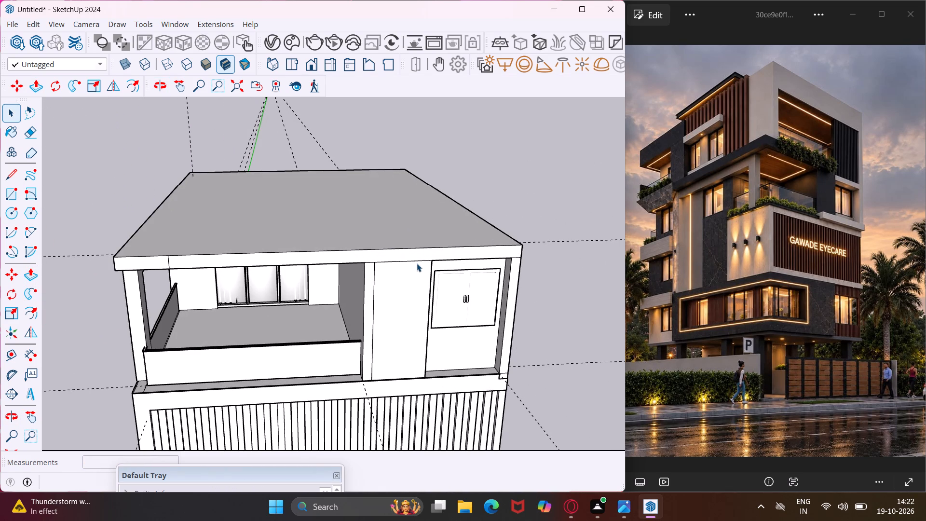
key(l)
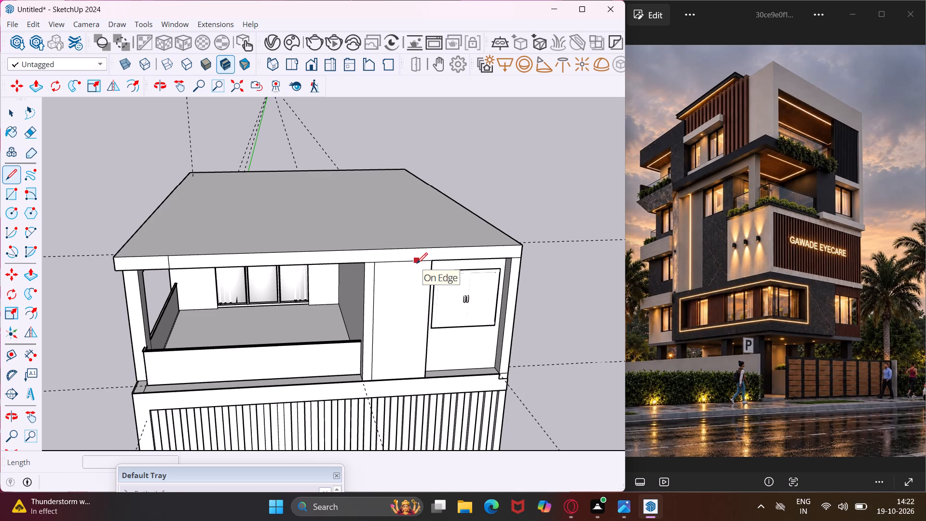
click(432, 262)
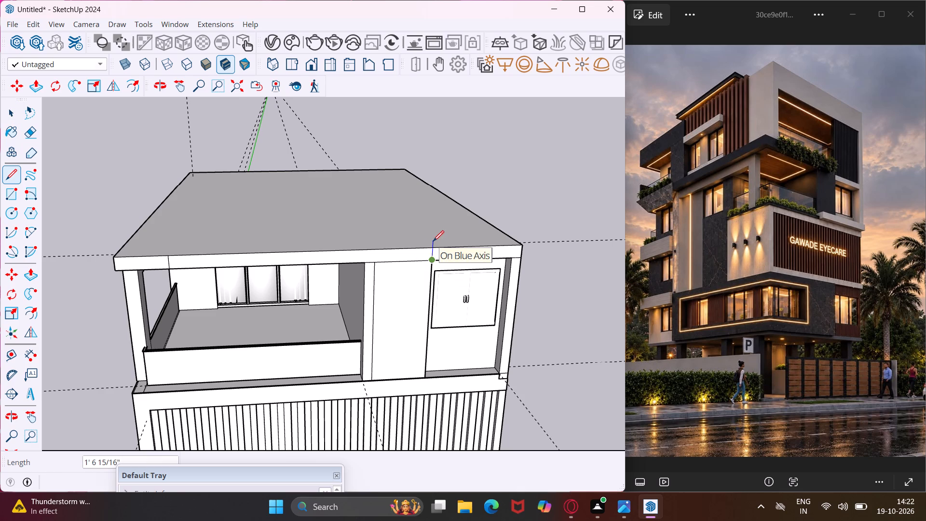
key(Escape)
click(10, 179)
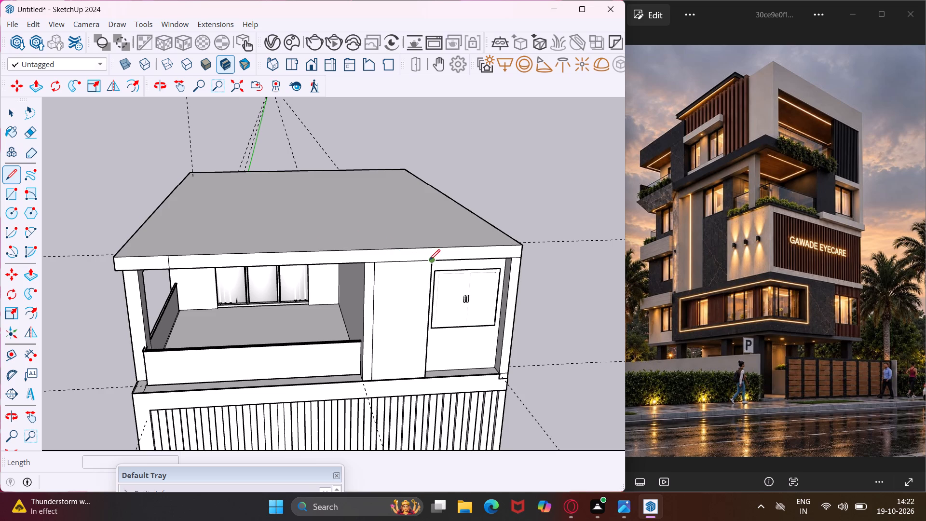
click(431, 260)
click(433, 250)
middle_drag(433, 250, 431, 266)
key(Escape)
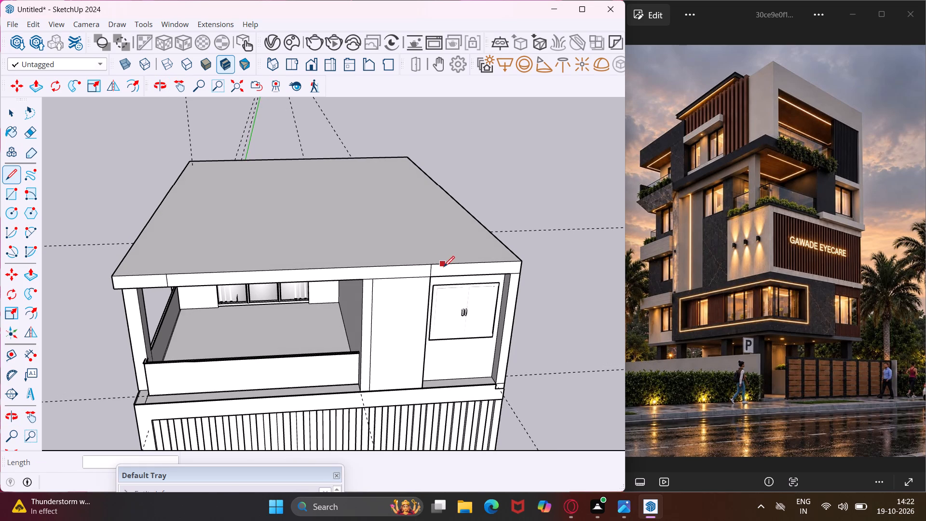
key(space)
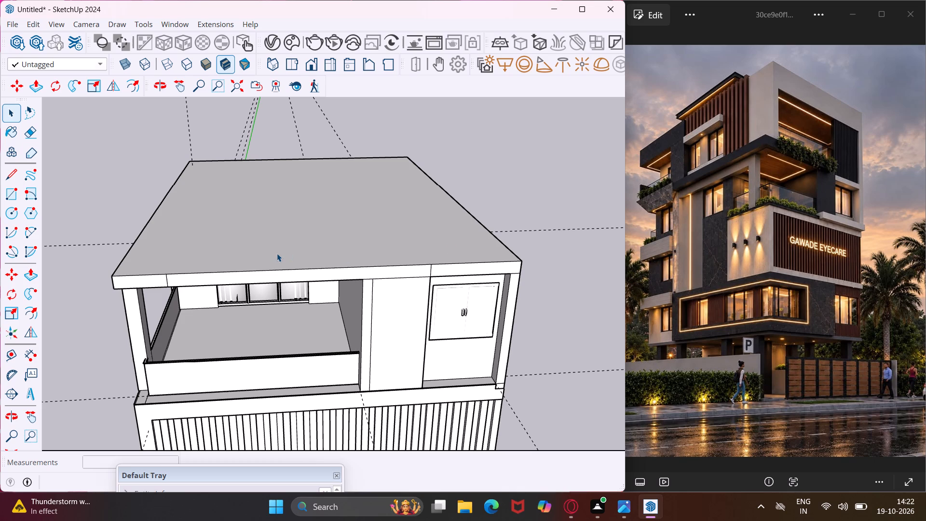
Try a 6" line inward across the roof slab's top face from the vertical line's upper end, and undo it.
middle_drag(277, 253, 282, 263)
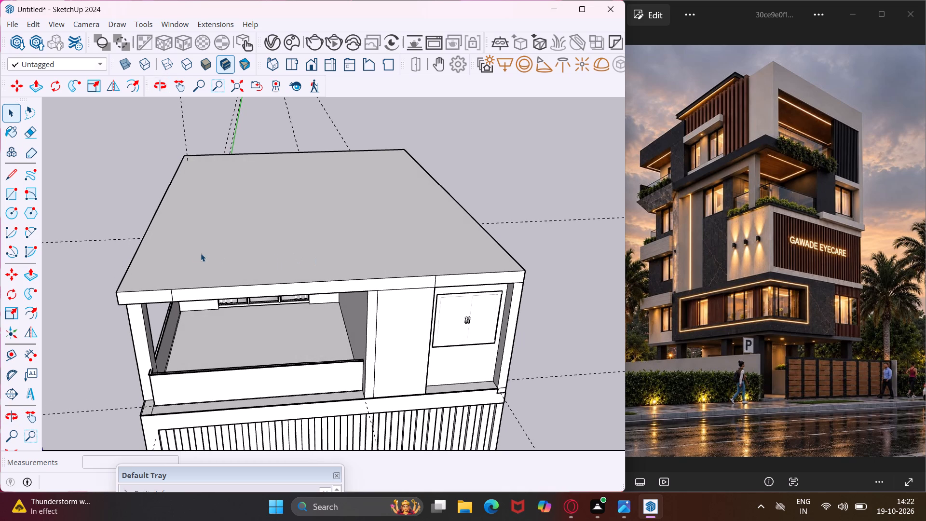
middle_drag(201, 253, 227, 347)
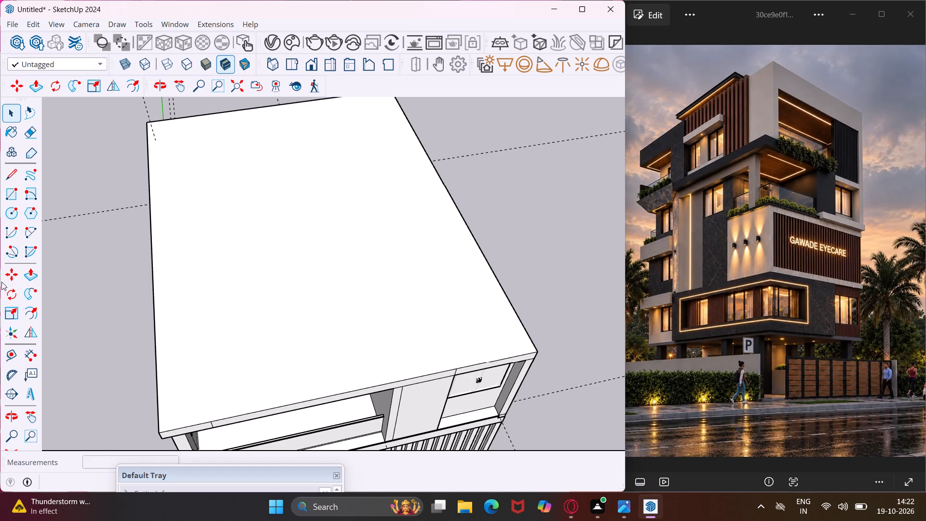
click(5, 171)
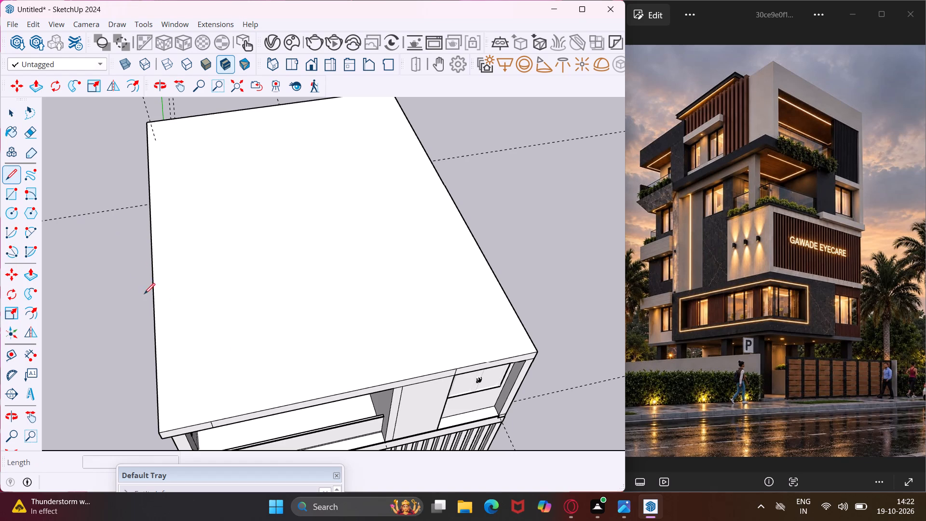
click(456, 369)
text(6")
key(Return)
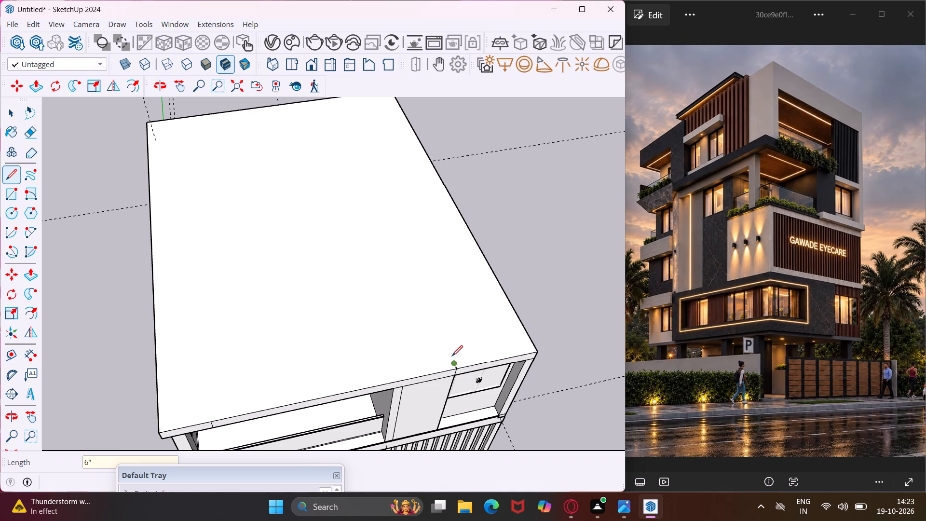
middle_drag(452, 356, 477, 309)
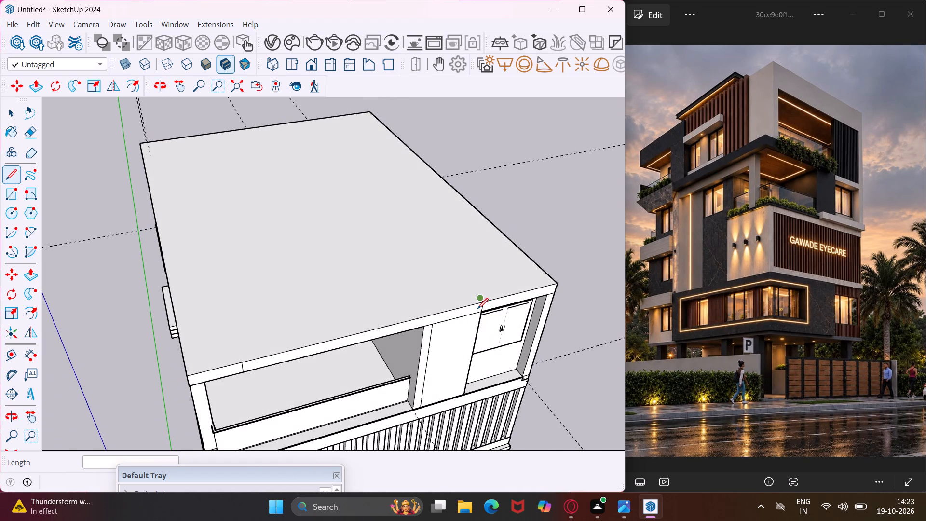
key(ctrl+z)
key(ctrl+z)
Outline a 9" wide strip about 23' 2" long on the slab's top, from the vertical line to the adjoining slab edge.
scroll(481, 304, up, 4)
click(485, 299)
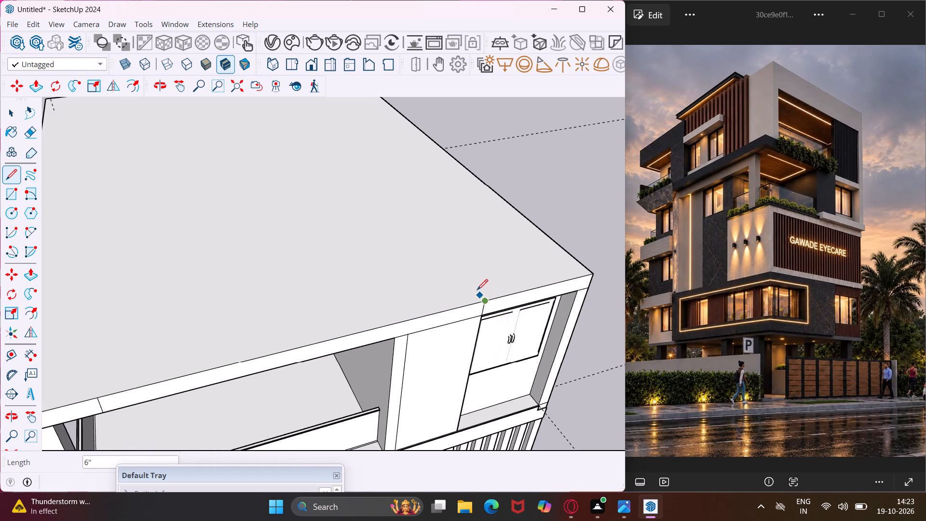
text(9")
key(Return)
scroll(424, 314, down, 5)
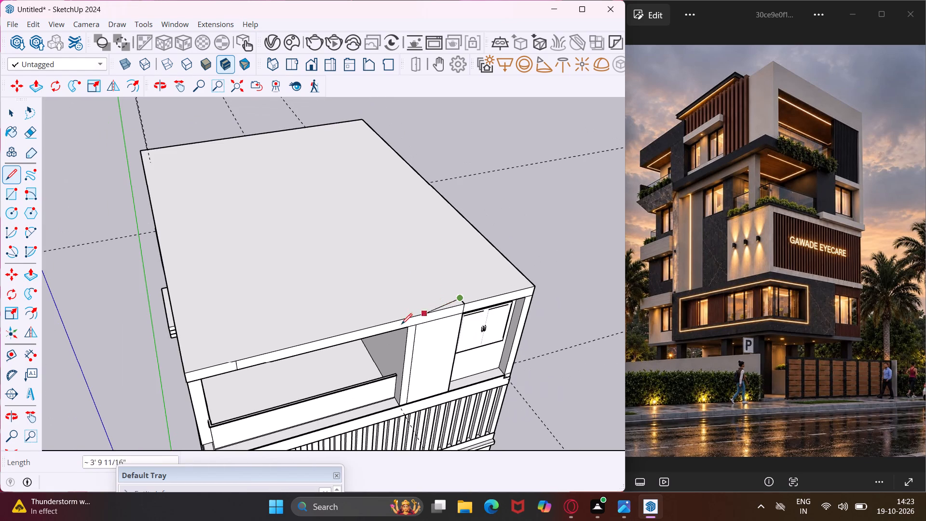
scroll(182, 367, up, 1)
click(182, 367)
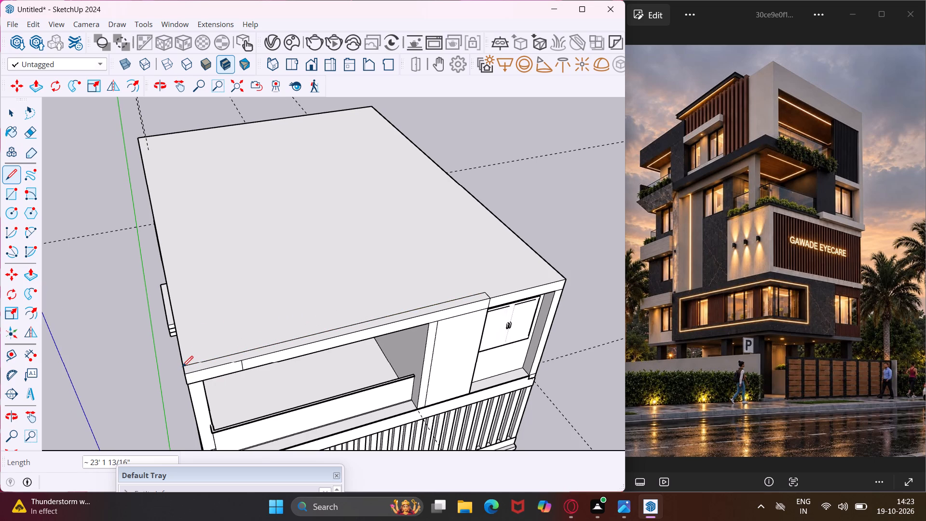
Draw a 1' vertical line across the slab's edge face on the adjoining facade, above the column beside the balcony window.
middle_drag(191, 334, 346, 329)
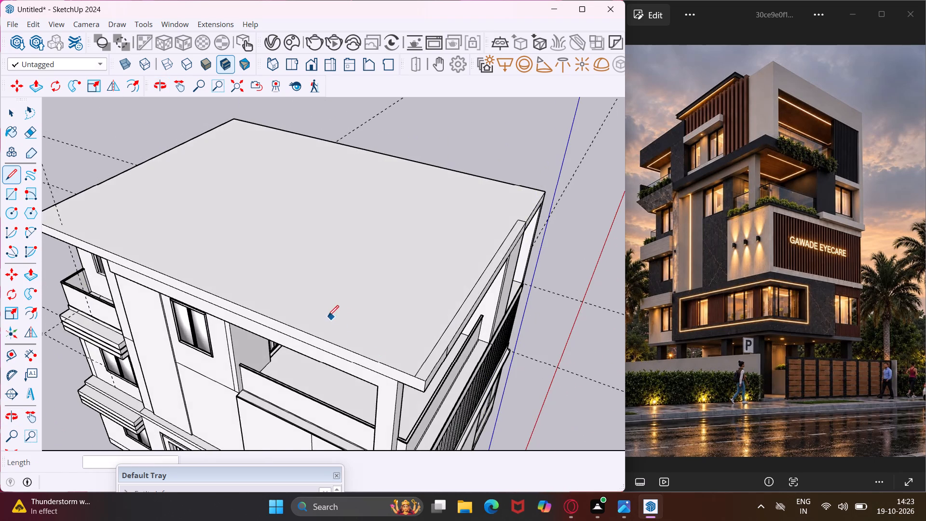
scroll(327, 315, down, 4)
scroll(165, 275, up, 12)
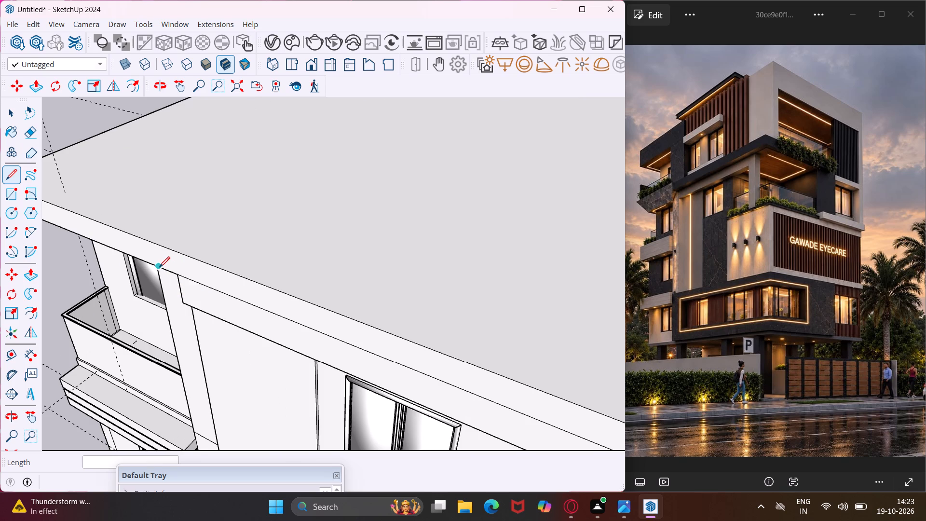
middle_drag(159, 267, 238, 225)
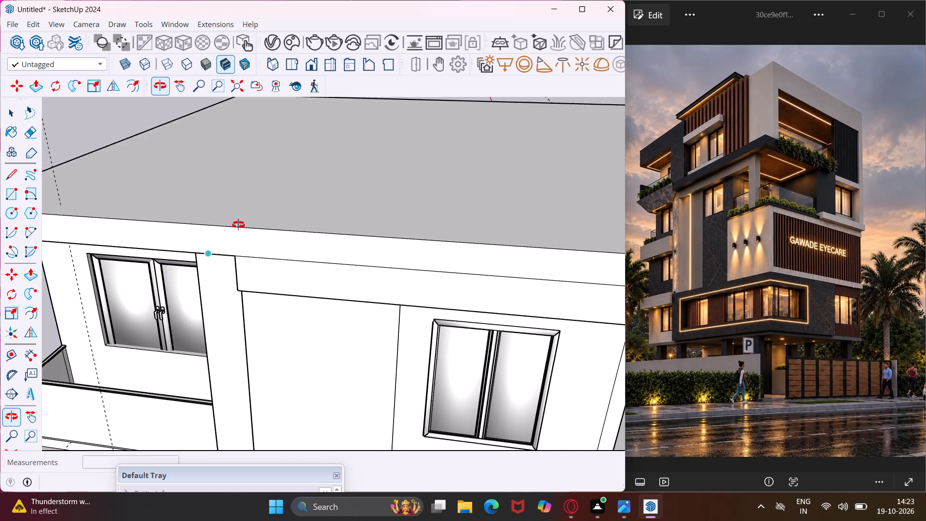
middle_drag(238, 225, 334, 178)
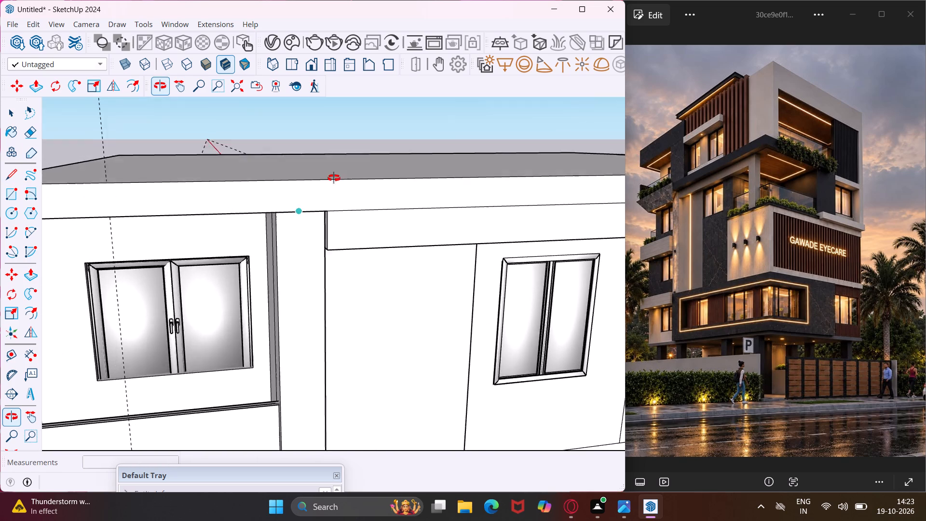
middle_drag(334, 178, 395, 166)
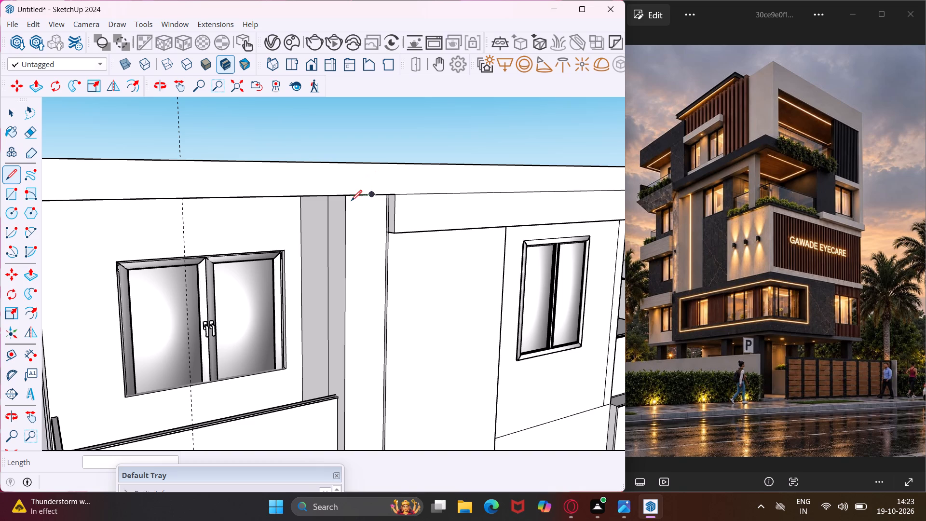
scroll(351, 201, up, 3)
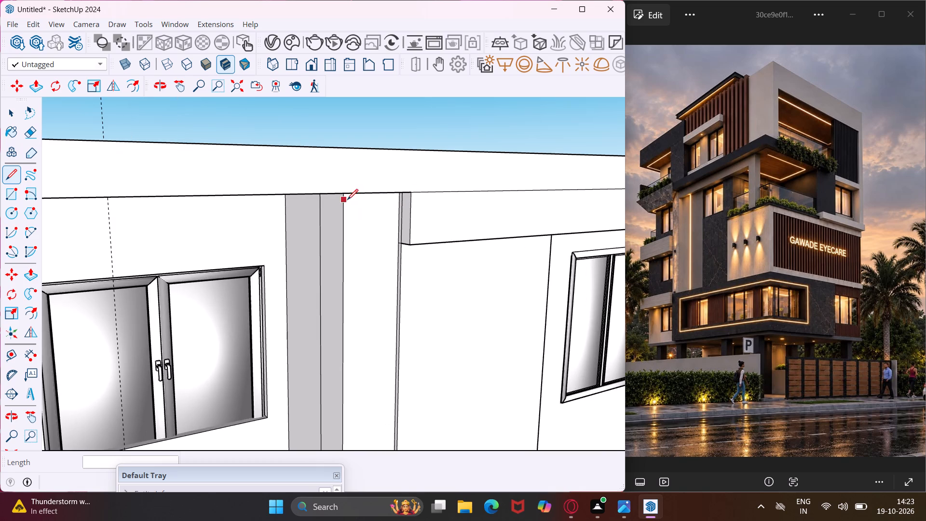
middle_drag(347, 200, 364, 132)
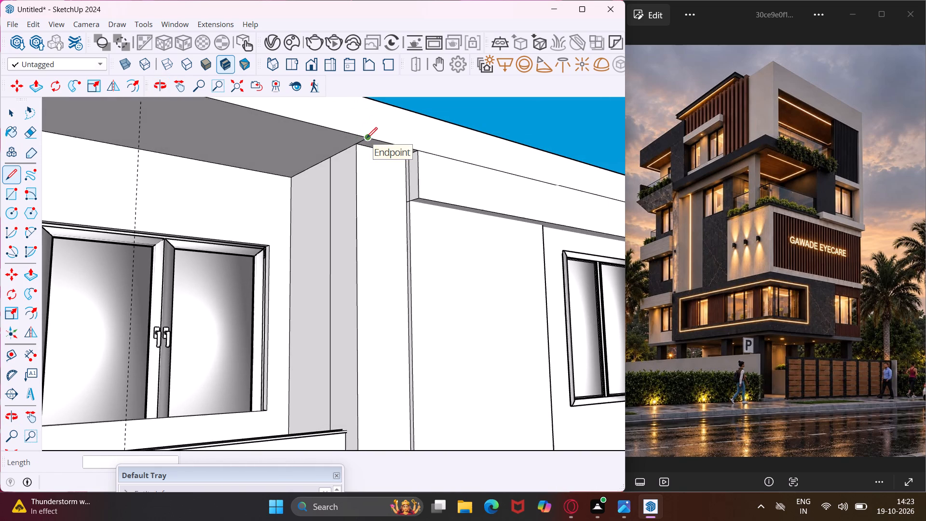
click(367, 138)
middle_drag(366, 125, 355, 225)
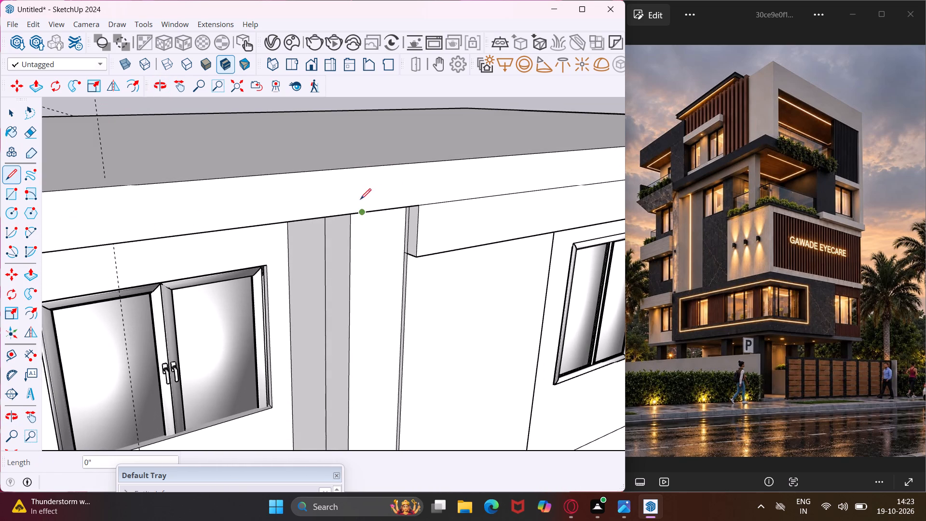
click(360, 168)
Outline a second 9" wide strip on the slab's top from this line, running about 30' 5" to the first strip.
middle_drag(358, 191, 355, 267)
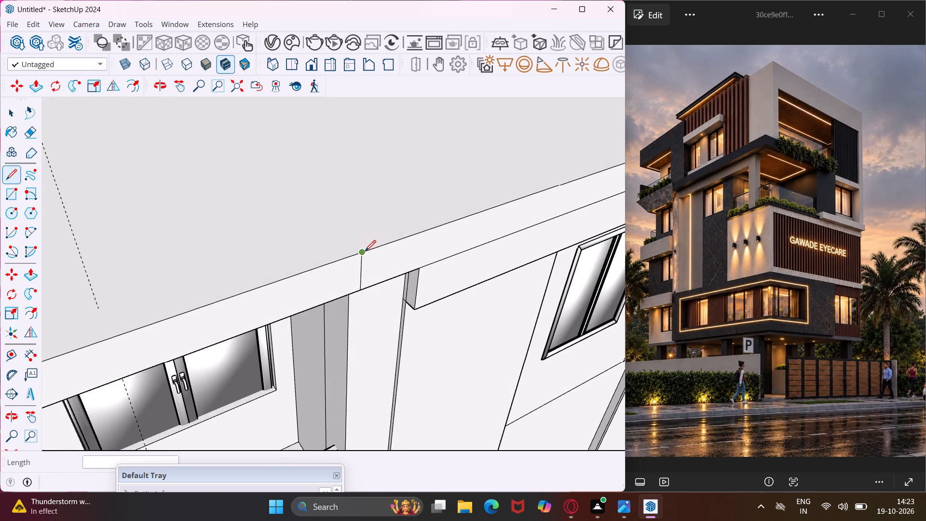
click(362, 251)
text(9")
key(Return)
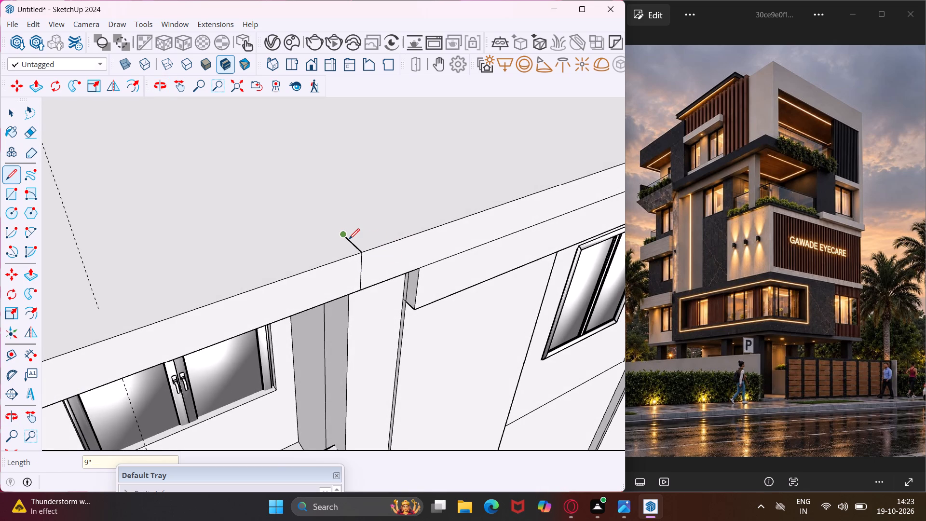
middle_drag(383, 224, 349, 230)
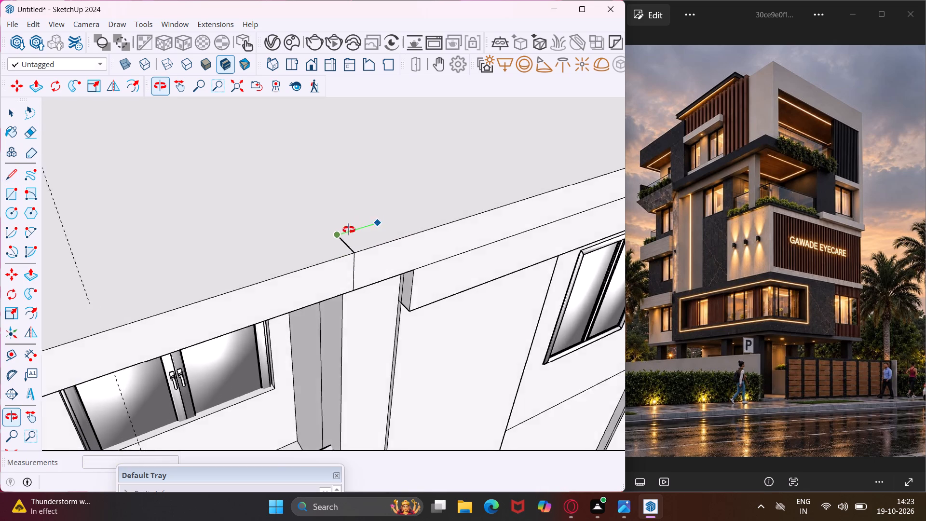
middle_drag(349, 230, 247, 234)
scroll(241, 234, down, 14)
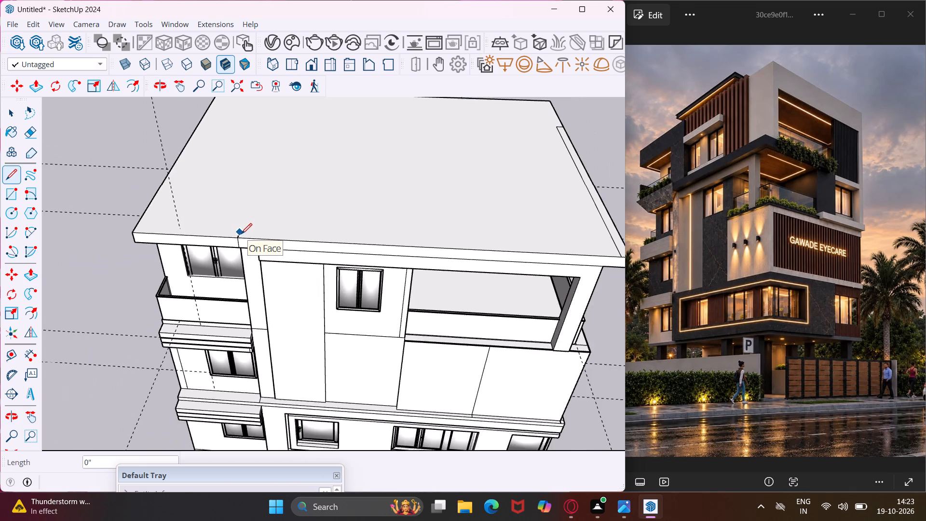
scroll(241, 234, down, 4)
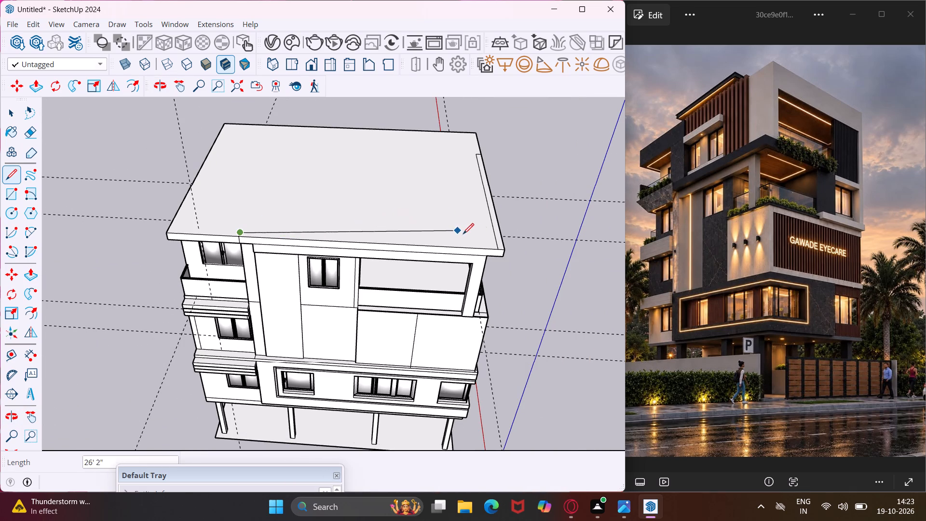
scroll(497, 244, up, 3)
click(497, 244)
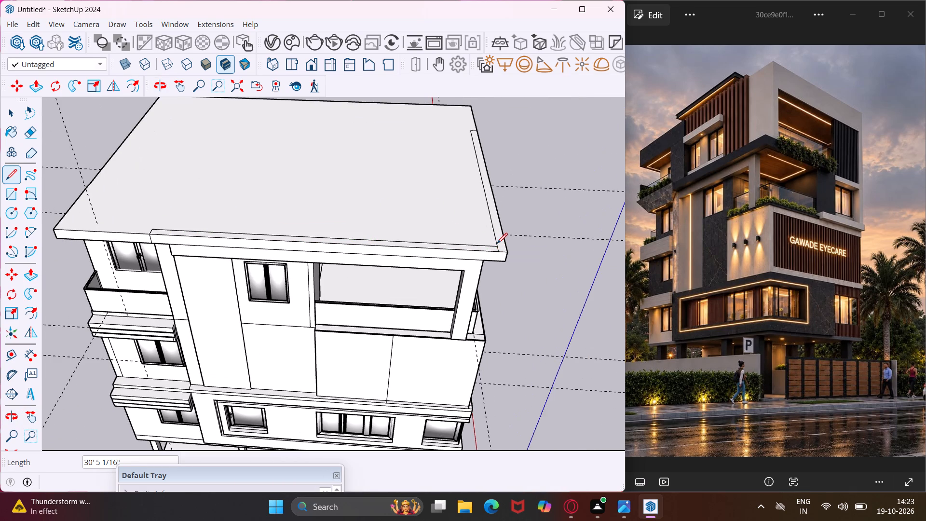
key(Escape)
key(space)
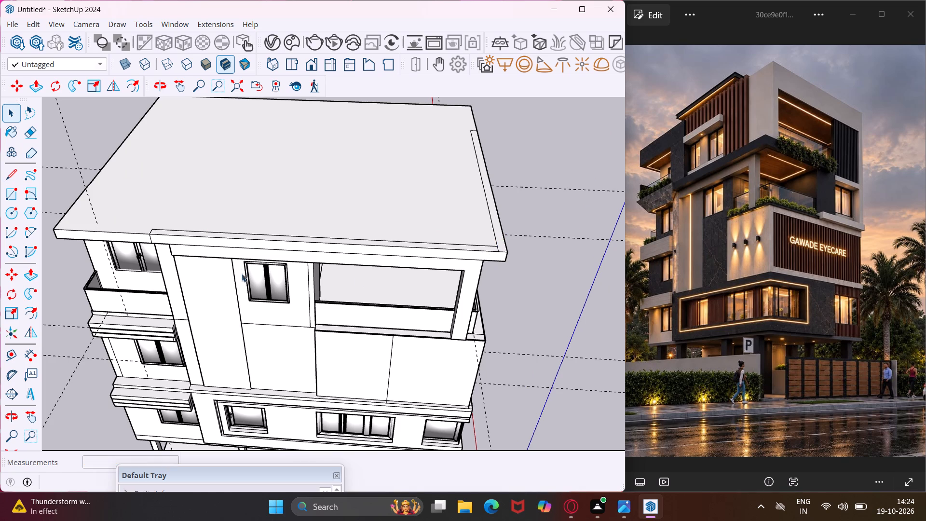
Push/Pull the narrow end face of the beam under the slab, beside the column, outward about 2 7/8" and a further 1' 4 3/16".
middle_drag(240, 243, 500, 189)
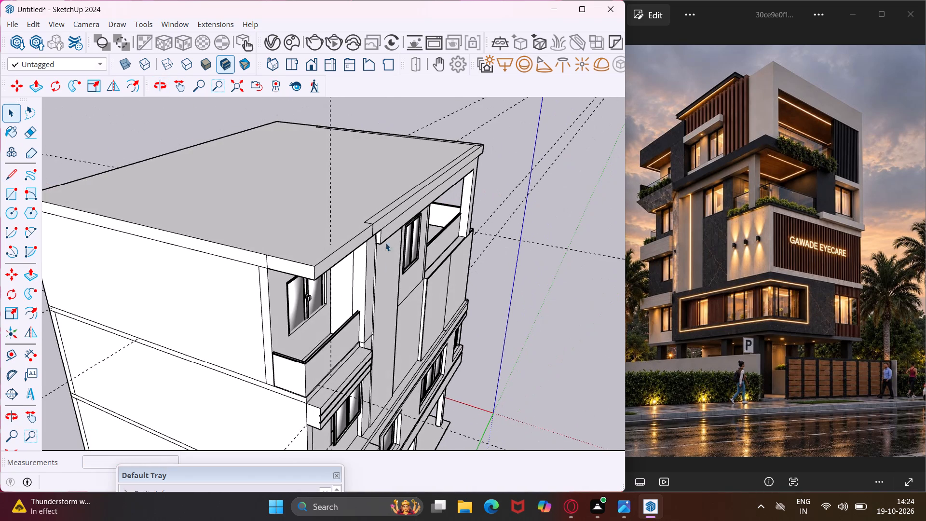
scroll(377, 237, up, 13)
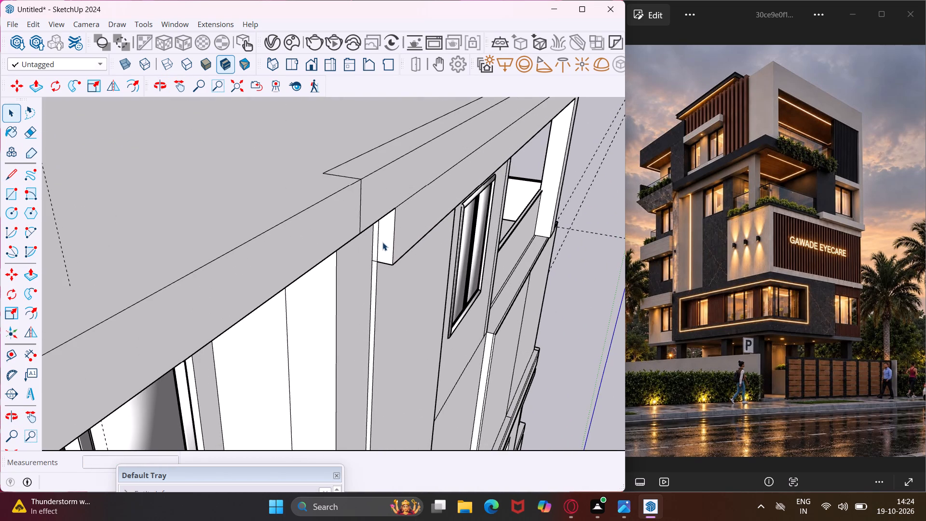
click(384, 242)
click(375, 244)
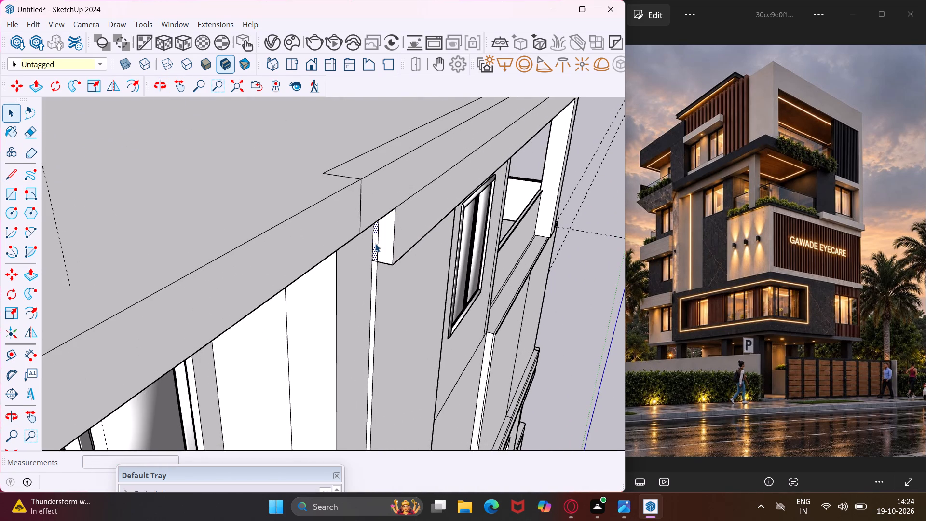
key(p)
click(375, 244)
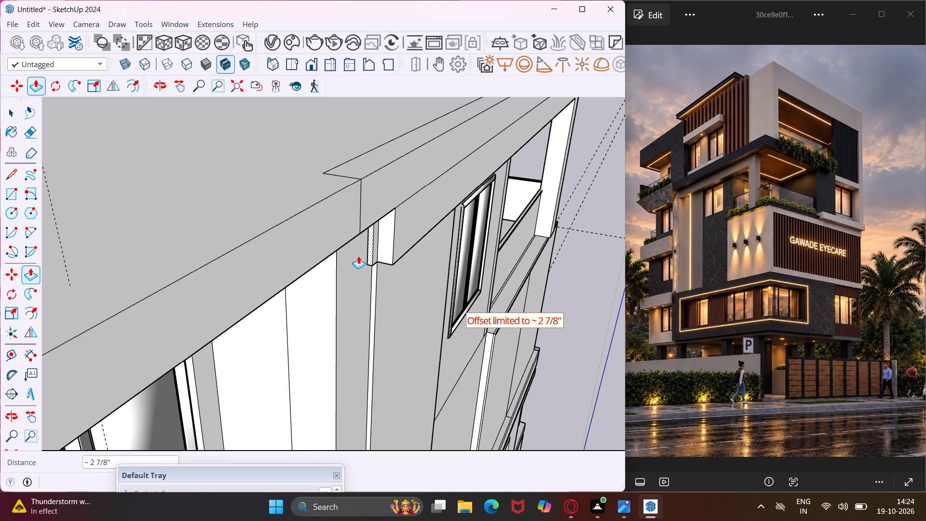
click(335, 279)
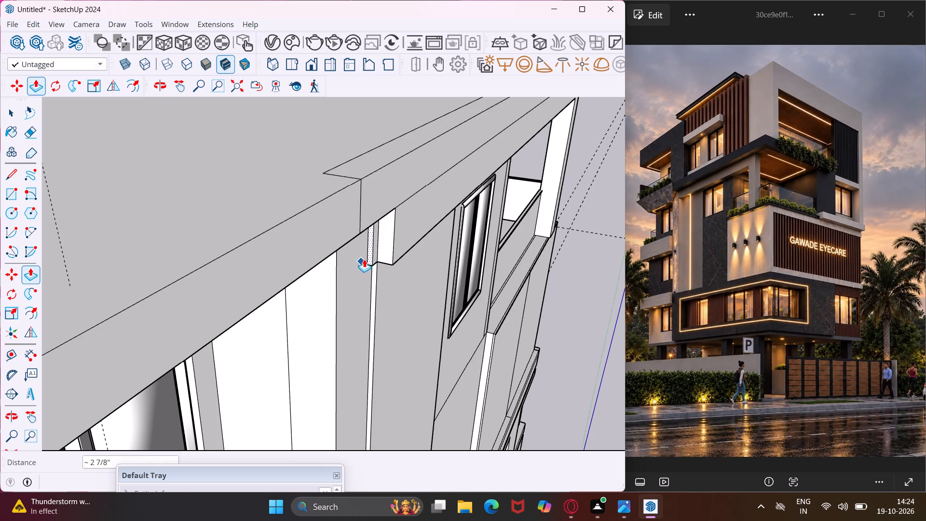
key(p)
key(Escape)
scroll(371, 242, up, 3)
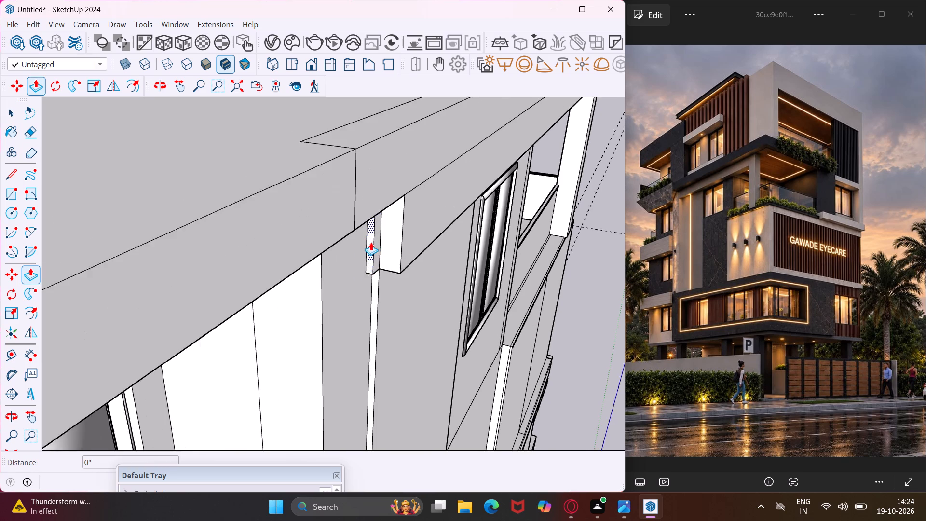
scroll(371, 242, up, 5)
click(371, 242)
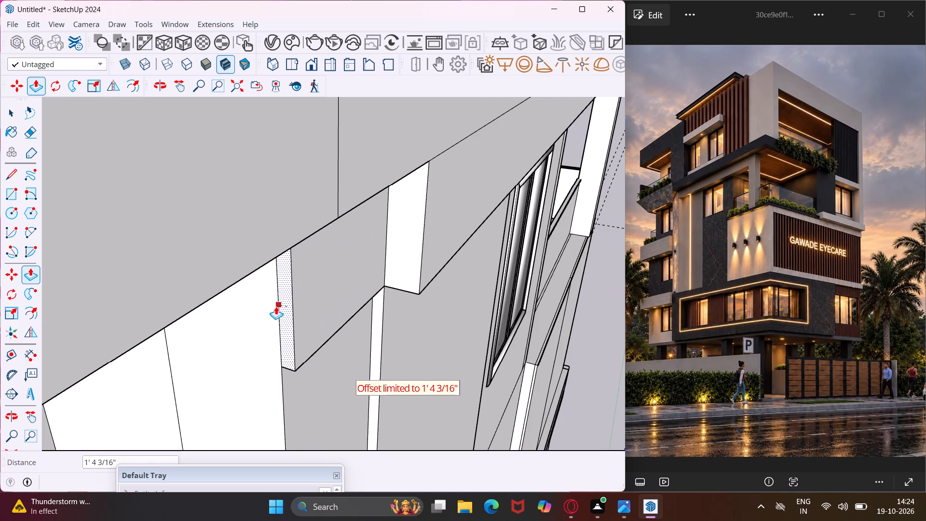
click(276, 306)
Extend the wider end face of the same beam by about 2 7/8" and a further 1' 4 3/16", flush with the narrow face.
click(409, 242)
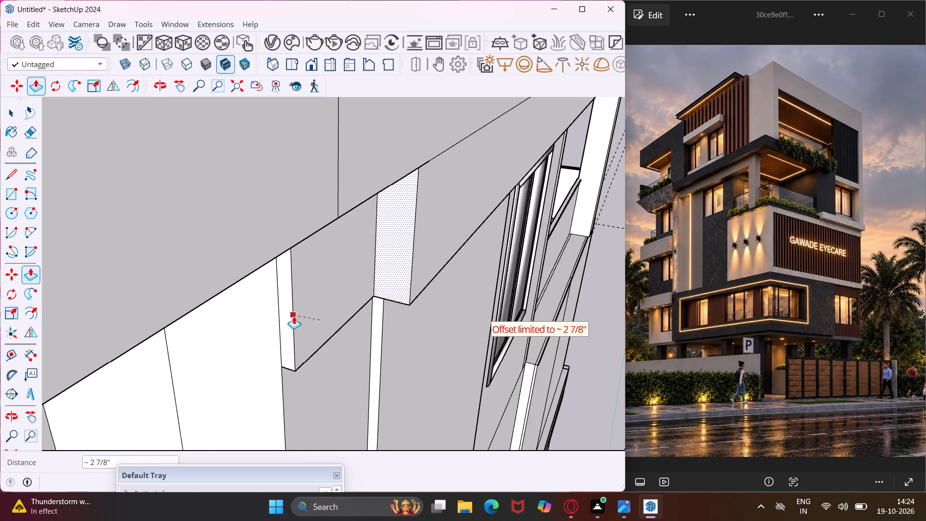
click(294, 316)
click(394, 253)
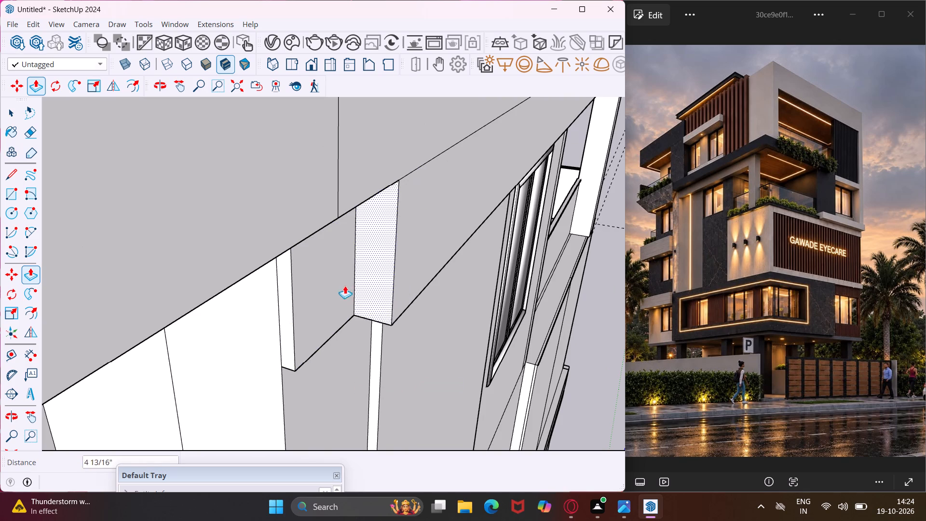
click(244, 302)
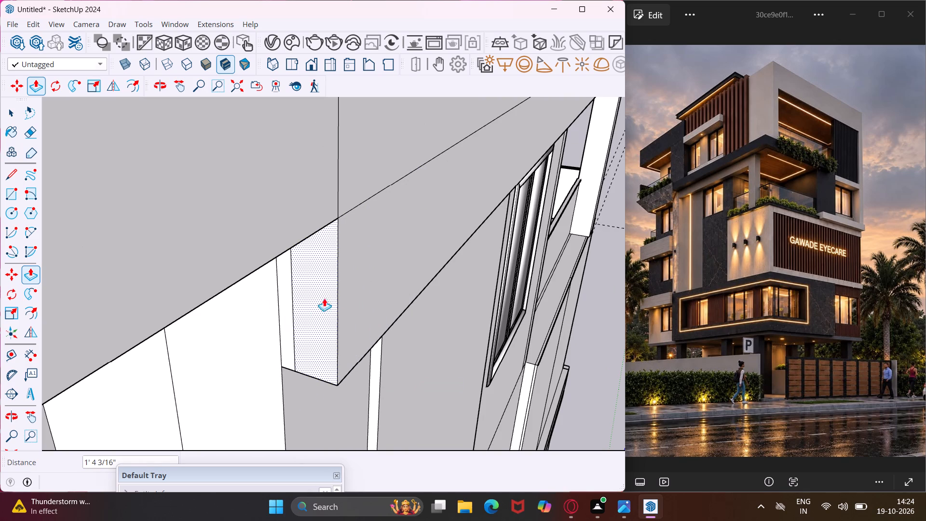
key(Escape)
key(space)
Examine the roof slab's corner over the balcony window and the extended beam end from above and below.
middle_drag(393, 283, 294, 315)
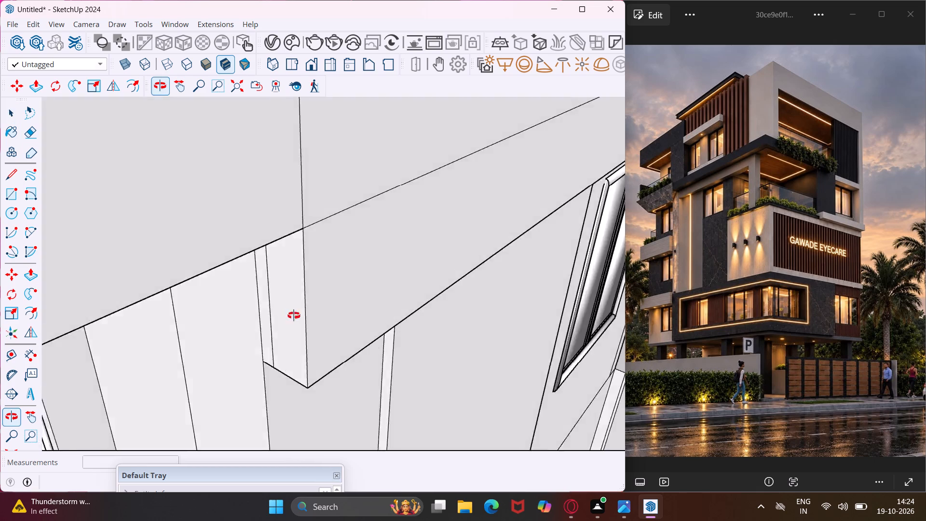
middle_drag(294, 315, 236, 348)
scroll(216, 345, down, 12)
middle_drag(185, 313, 185, 312)
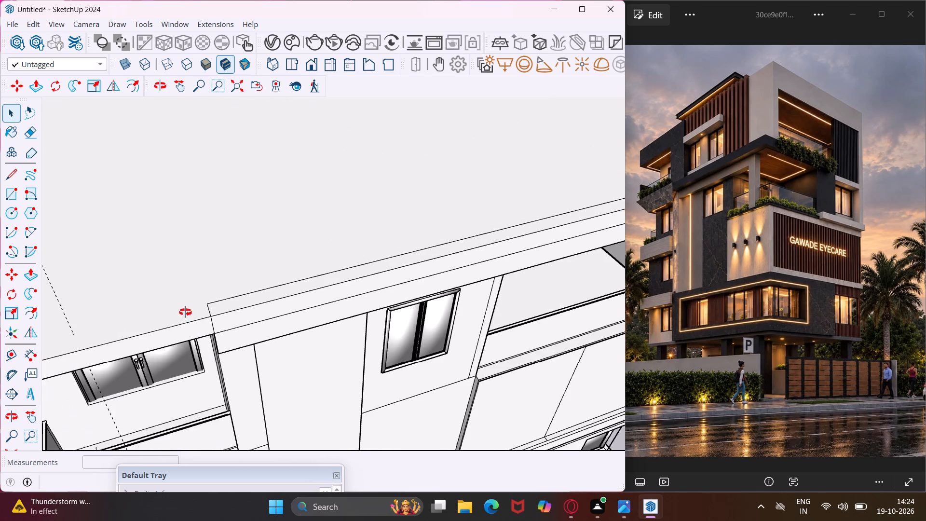
middle_drag(185, 312, 398, 201)
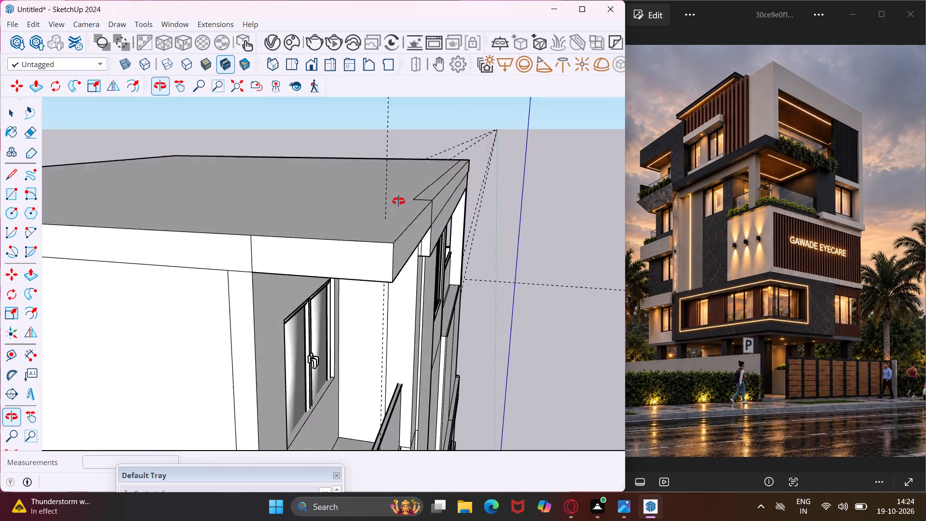
middle_drag(398, 201, 401, 181)
middle_drag(365, 284, 349, 282)
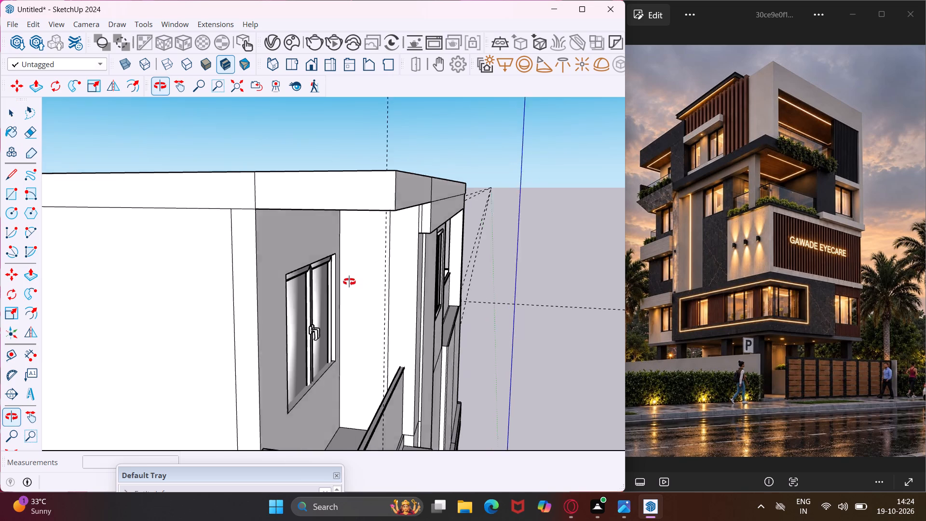
middle_drag(349, 282, 289, 268)
middle_drag(289, 268, 329, 279)
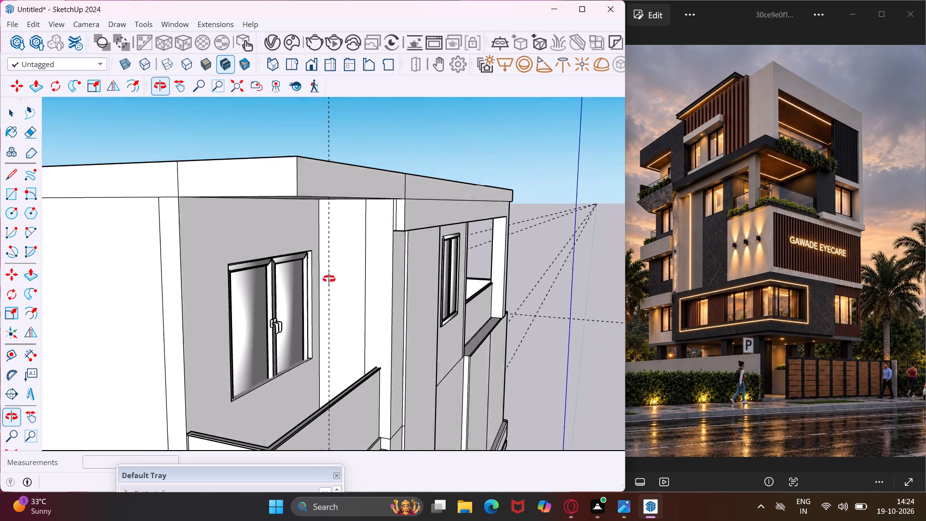
middle_drag(329, 279, 360, 279)
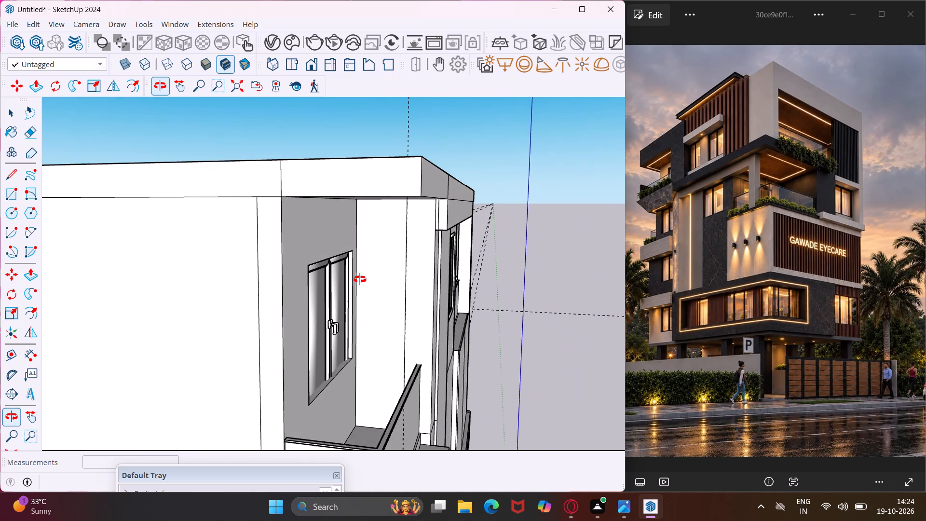
middle_drag(360, 279, 367, 294)
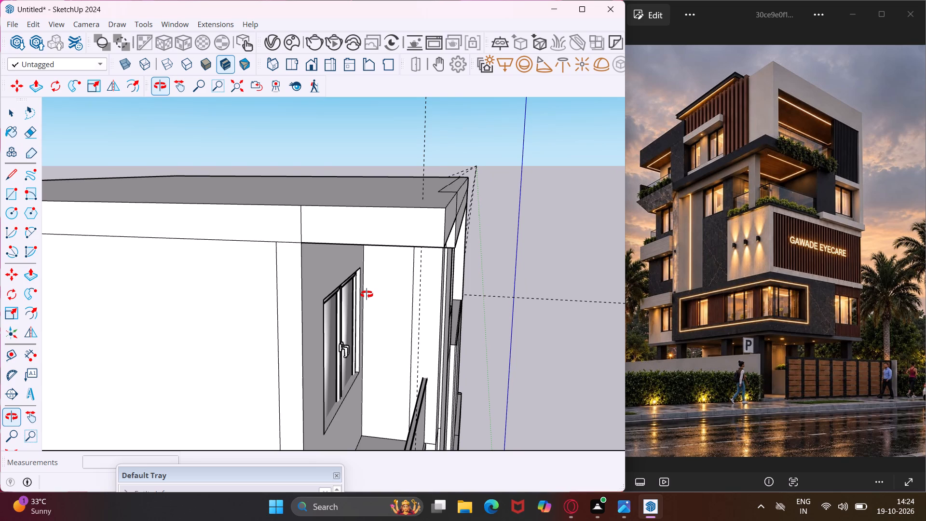
middle_drag(367, 294, 287, 326)
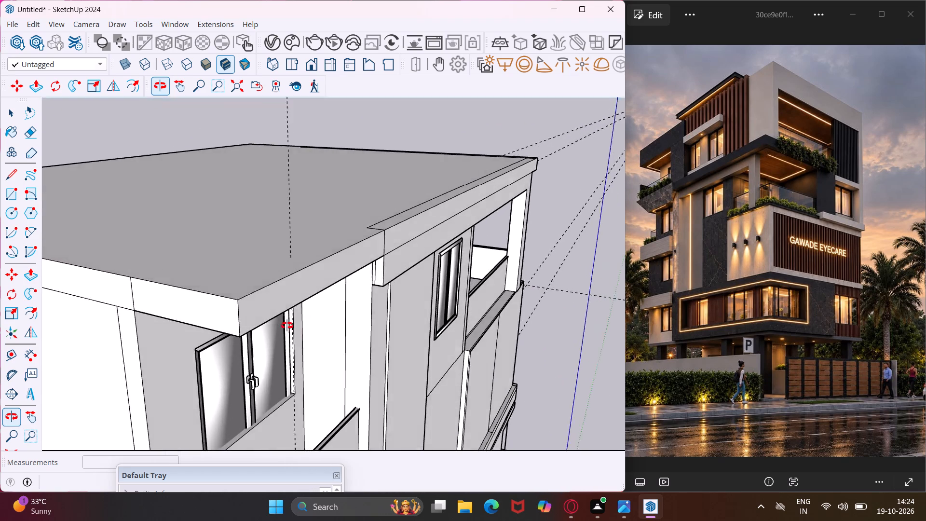
middle_drag(287, 326, 123, 372)
Push the roof slab's main top face, inside the two 9" edge strips, down 6".
scroll(273, 274, down, 2)
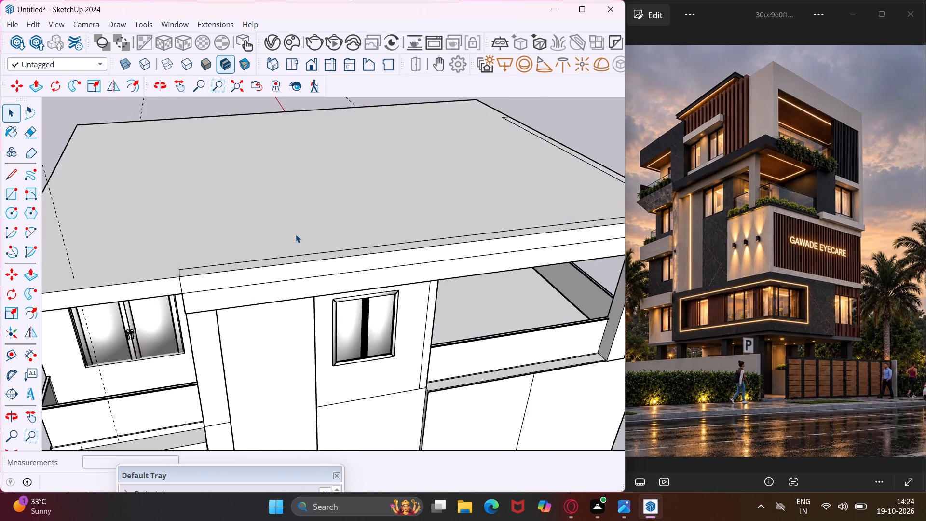
click(296, 234)
key(p)
click(296, 233)
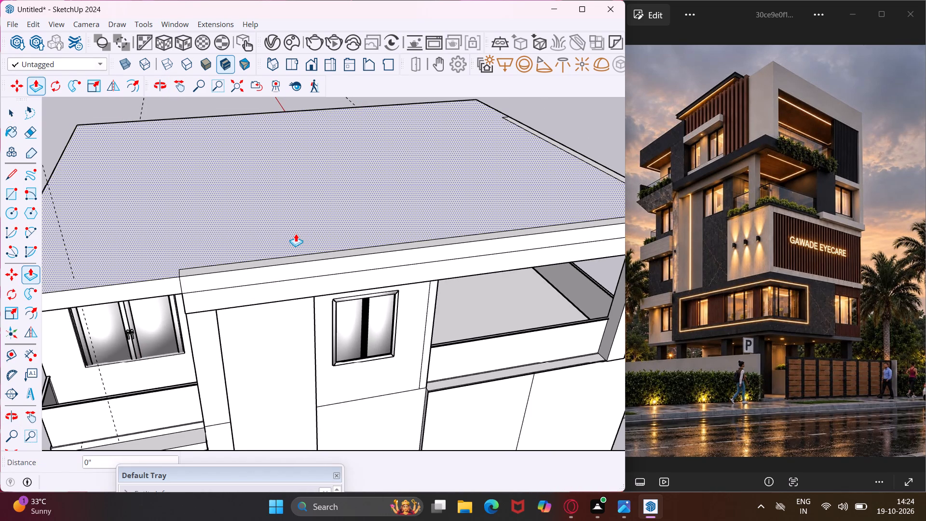
key(9)
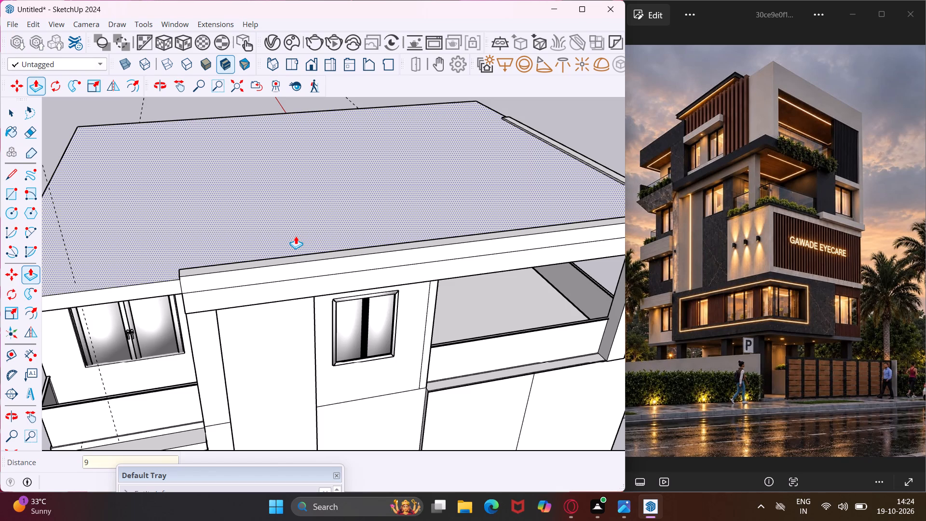
key(BackSpace)
text(6")
key(Return)
key(Escape)
key(space)
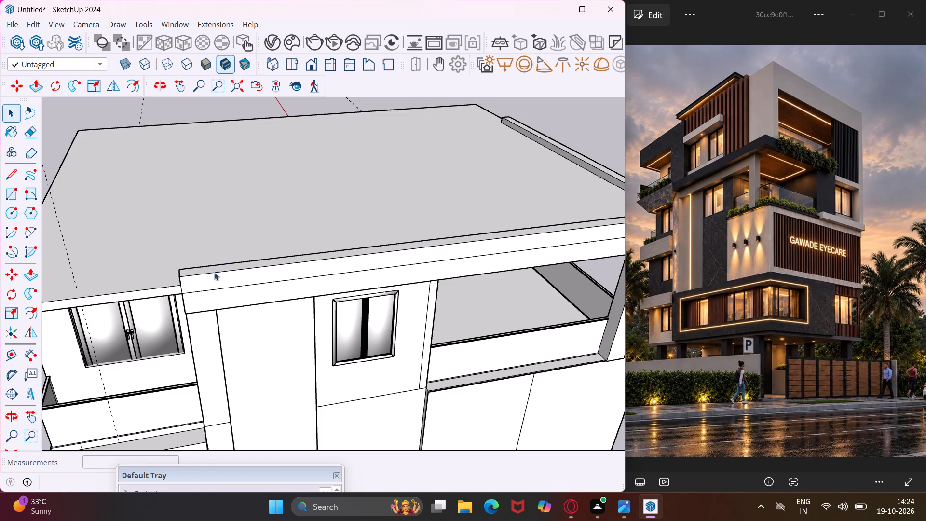
Place a guide line on the lowered roof face, 9" inward from the slab's long edge opposite the 30' 5" strip.
middle_drag(180, 290, 248, 180)
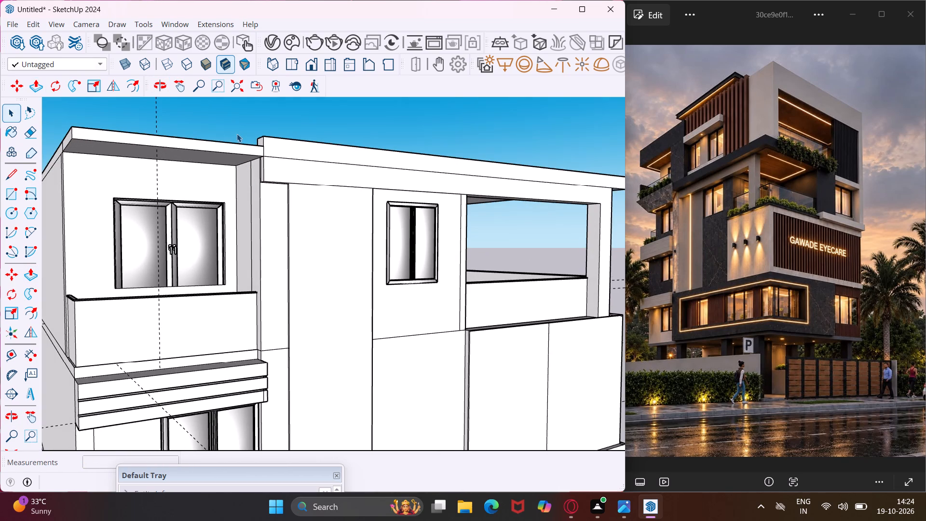
middle_drag(236, 125, 242, 135)
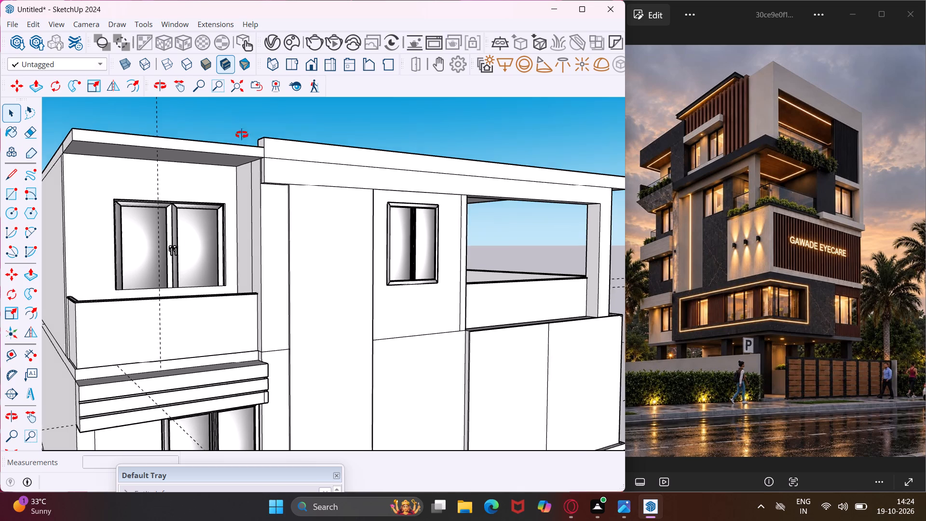
middle_drag(242, 135, 469, 243)
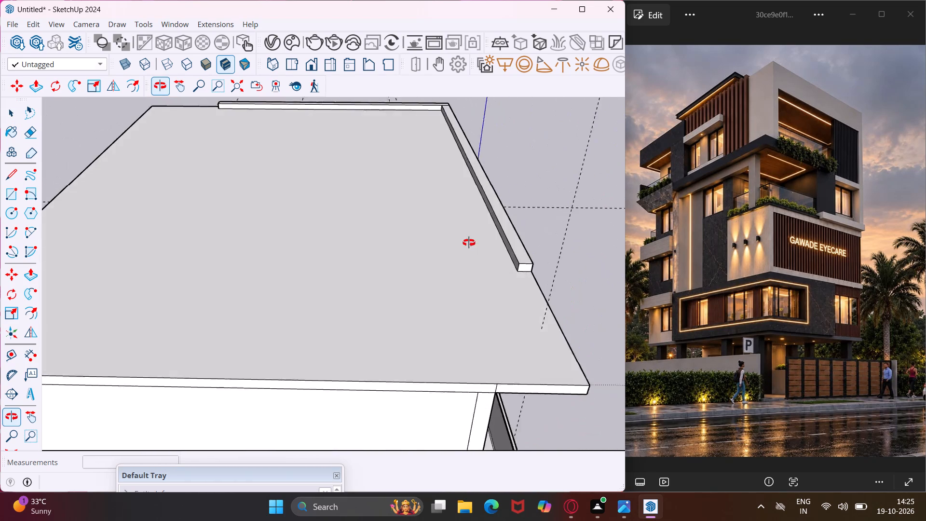
middle_drag(469, 243, 471, 242)
scroll(450, 230, down, 5)
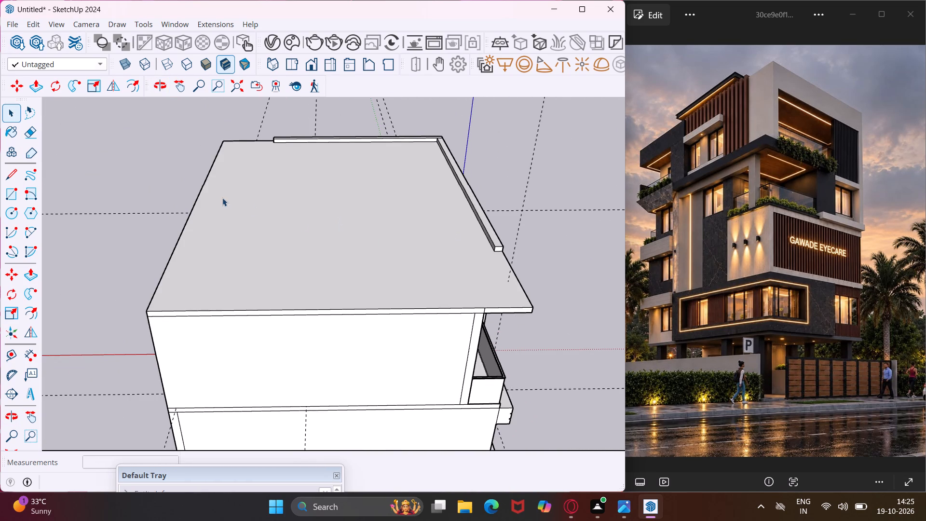
scroll(219, 174, up, 2)
middle_drag(219, 174, 298, 235)
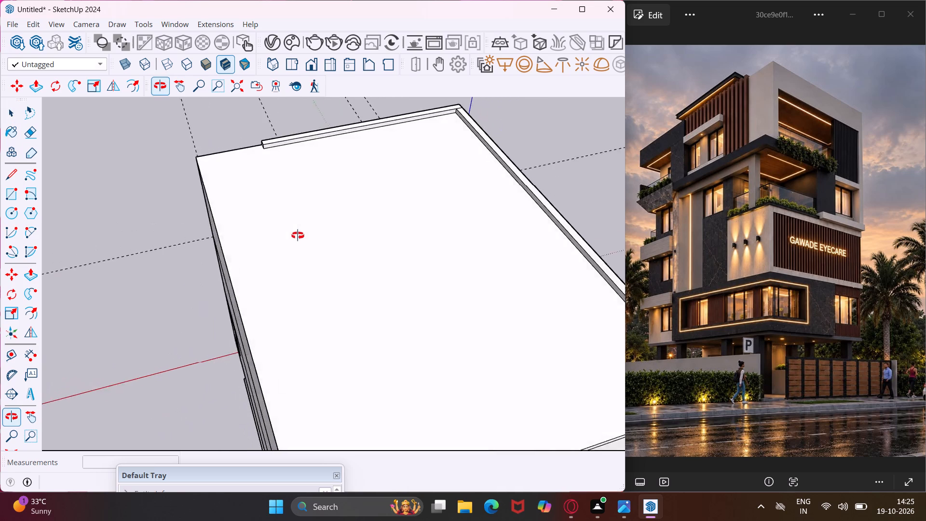
middle_drag(298, 235, 354, 242)
click(351, 244)
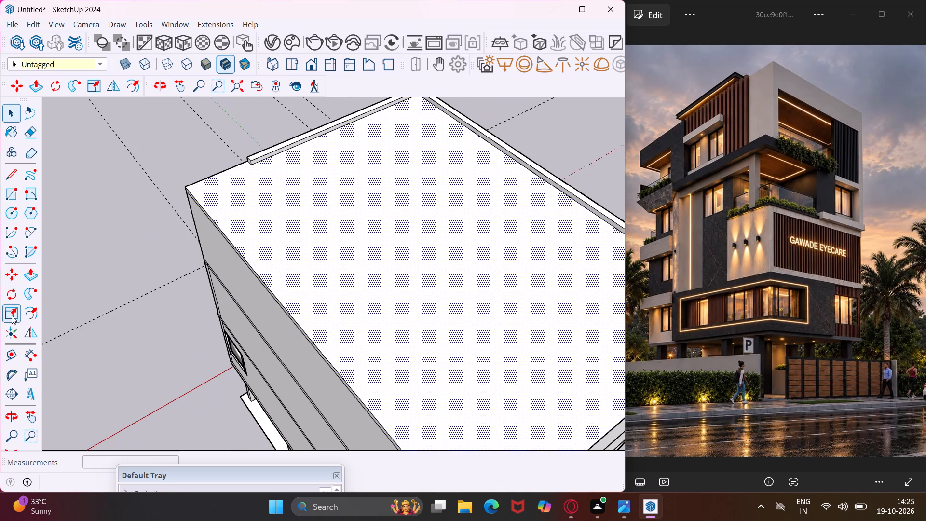
click(10, 353)
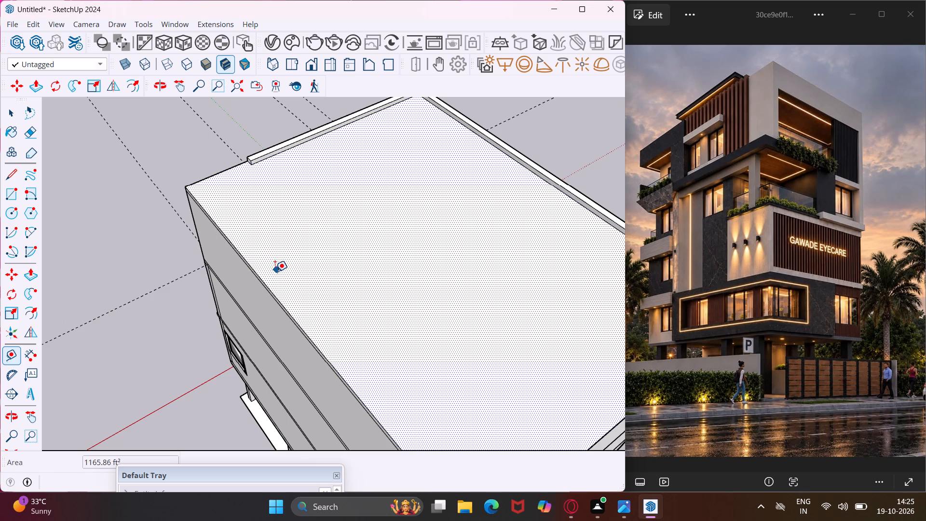
scroll(274, 272, up, 3)
click(261, 285)
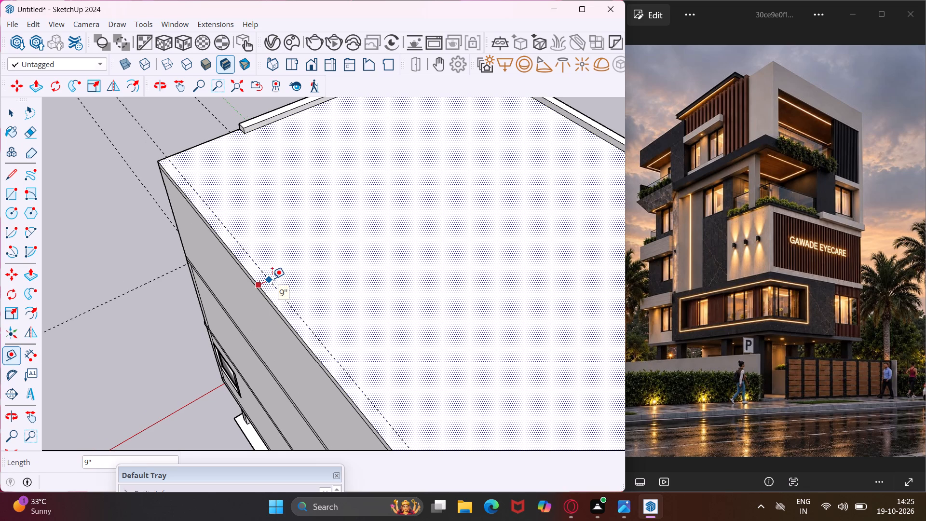
key(9)
key(shift+quotedbl)
key(Return)
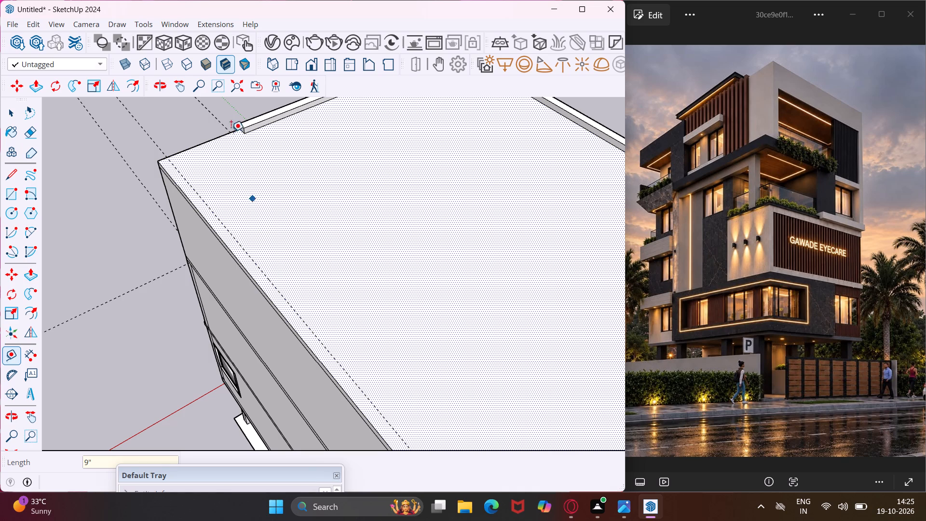
Place two parallel guide lines on the lowered roof face, 9" inward from the short edge with the raised strip and 9" further in.
scroll(200, 143, up, 9)
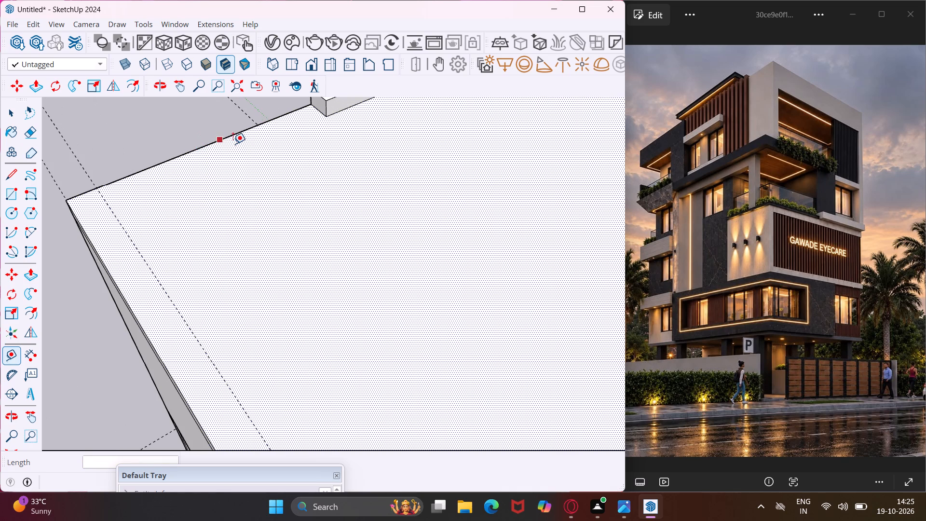
click(294, 111)
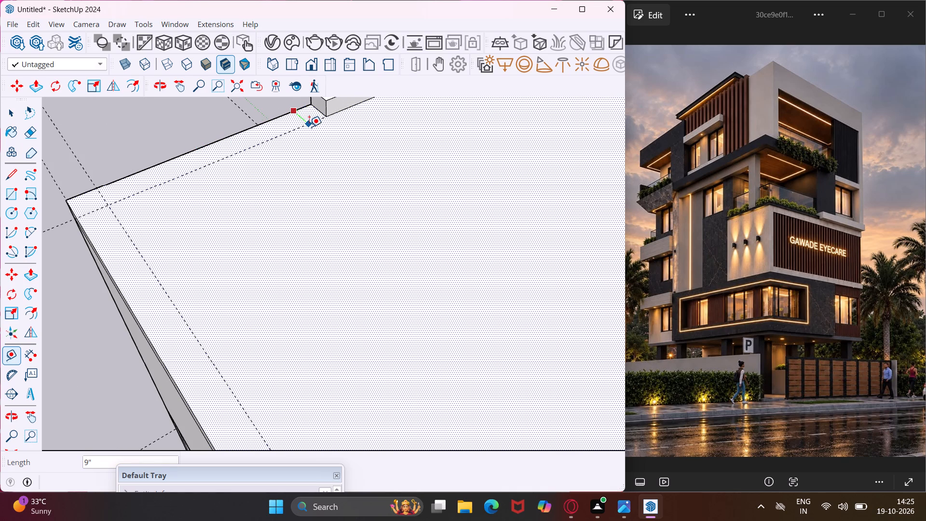
click(309, 127)
click(272, 139)
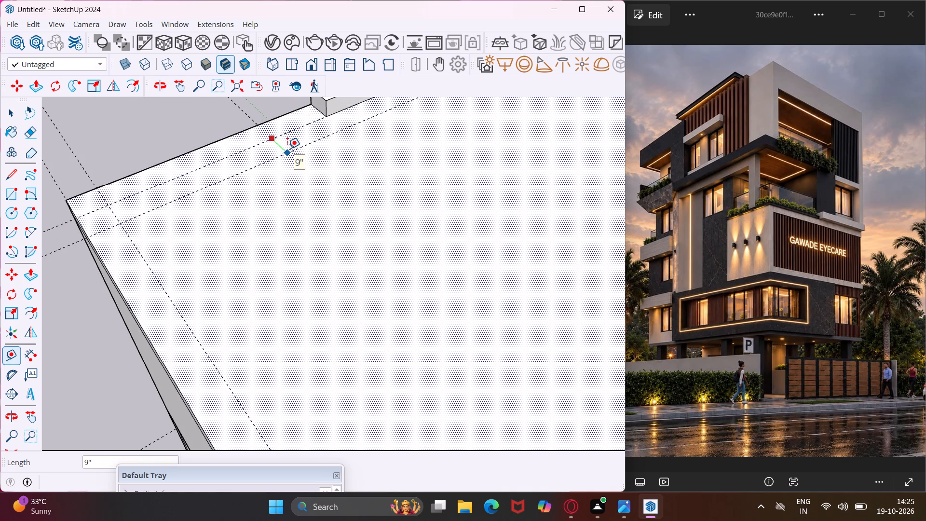
text(9")
key(Return)
Place a guide line 6' inward from the inner of those two guides, and another parallel one 9" beyond it.
scroll(264, 152, down, 6)
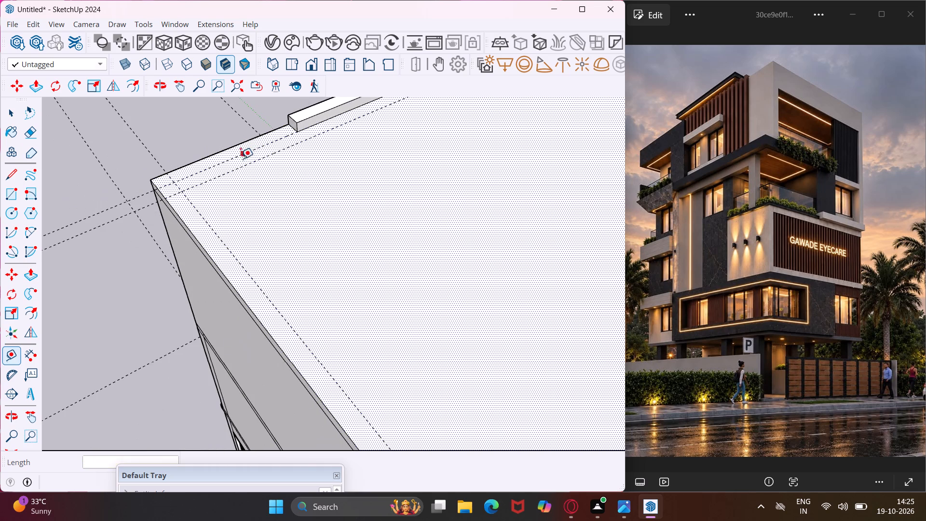
scroll(236, 164, down, 4)
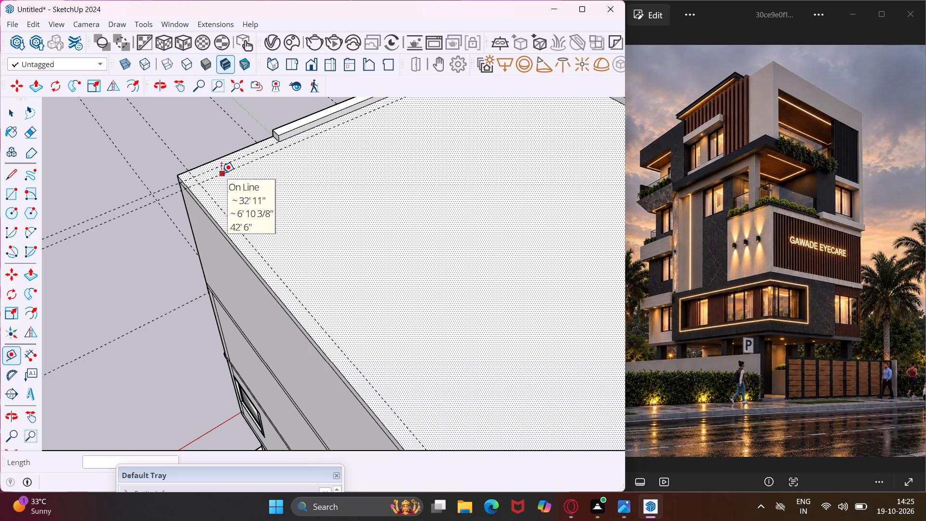
click(221, 173)
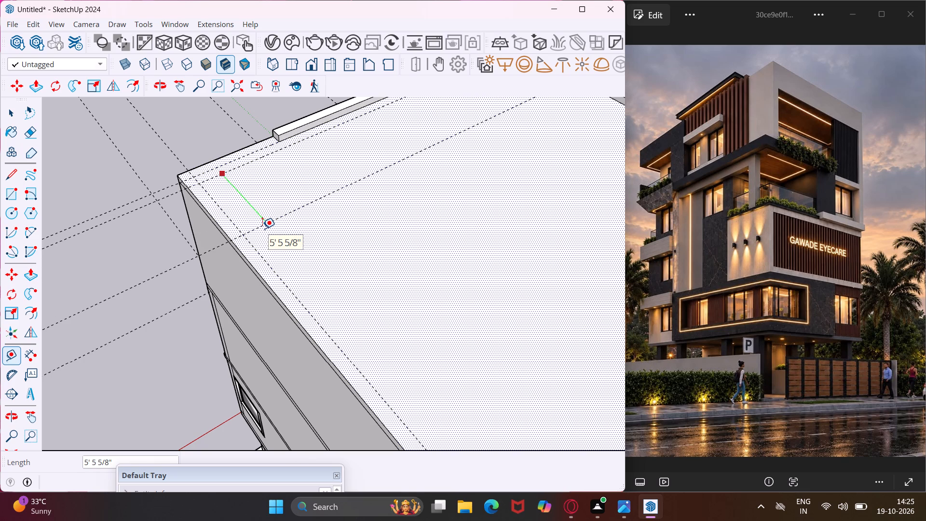
text(6')
key(Return)
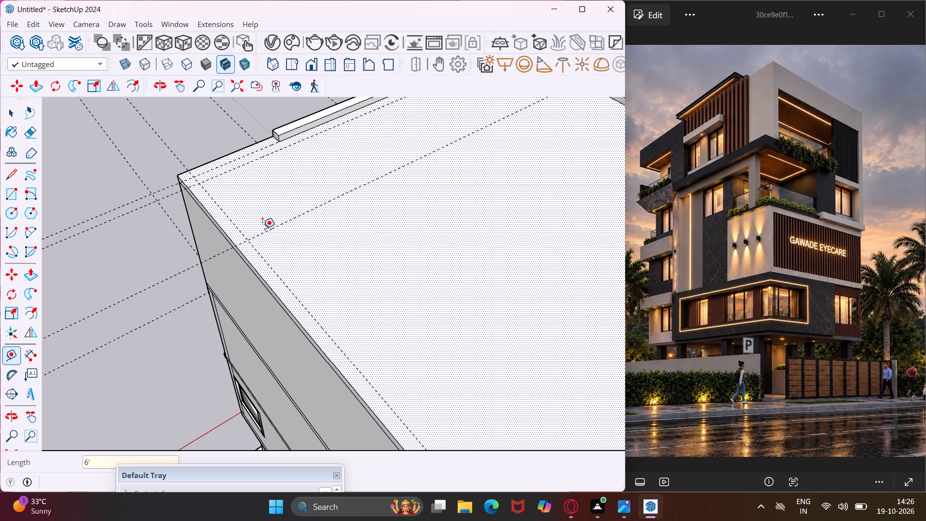
click(327, 202)
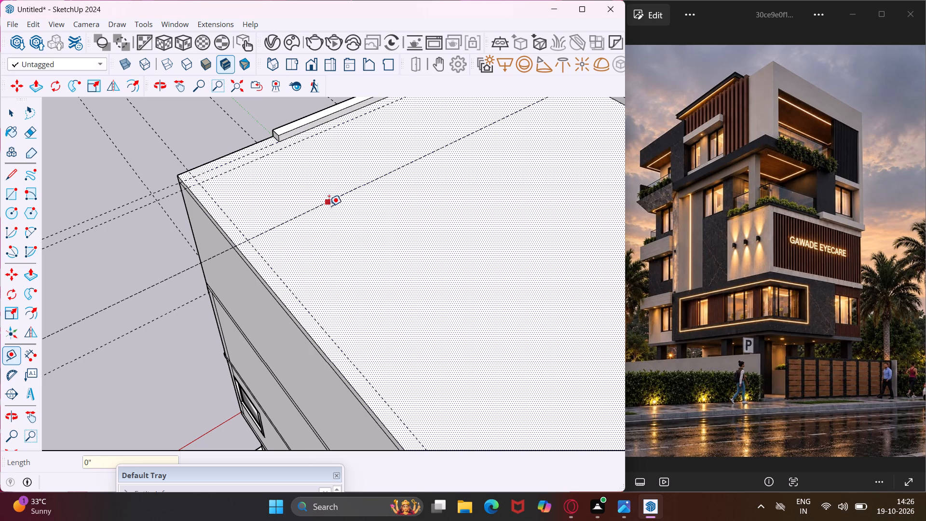
key(9)
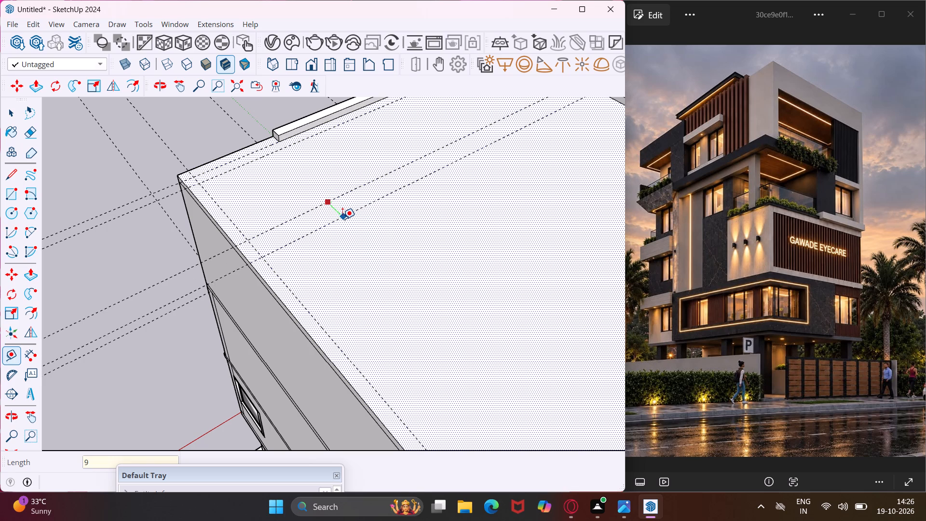
key(shift+quotedbl)
key(Return)
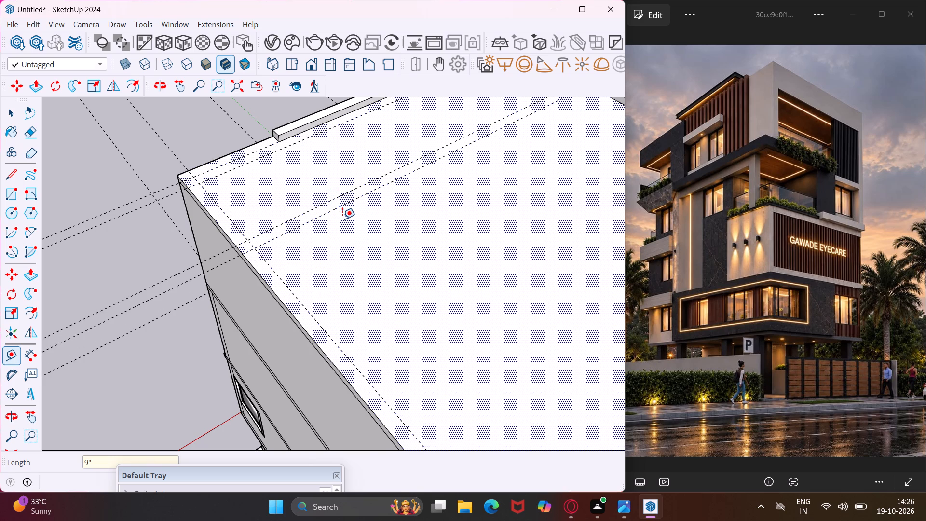
Place a guide line on the lowered roof face, 9" inward from the raised 30' 5" strip along the long side.
scroll(296, 241, down, 5)
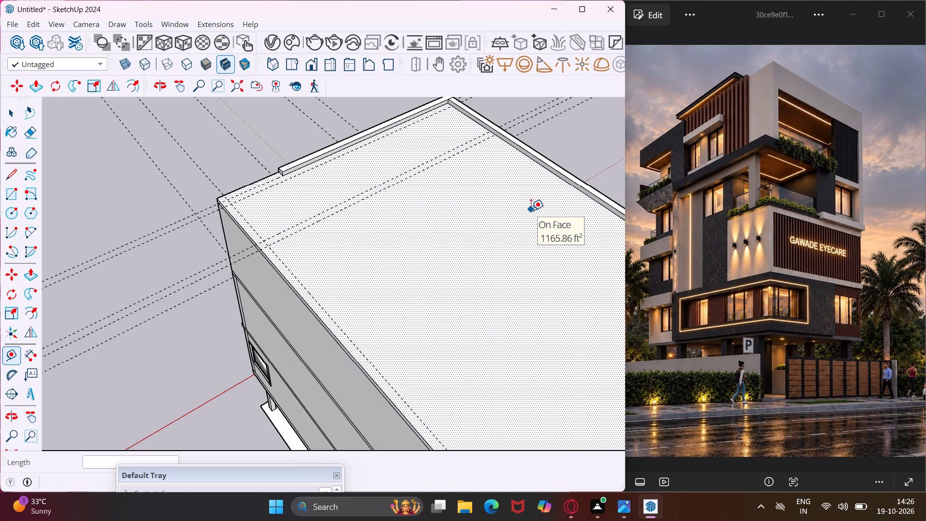
scroll(556, 170, up, 3)
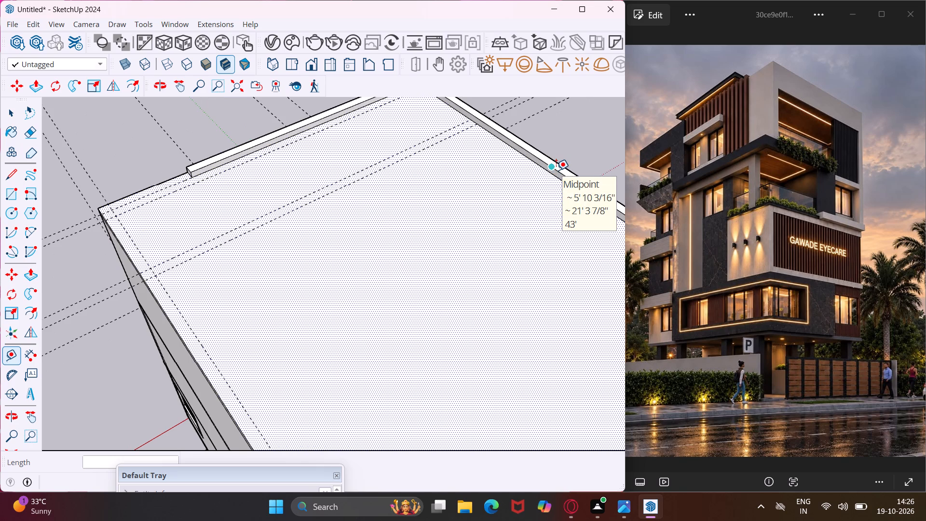
scroll(549, 174, up, 3)
click(546, 175)
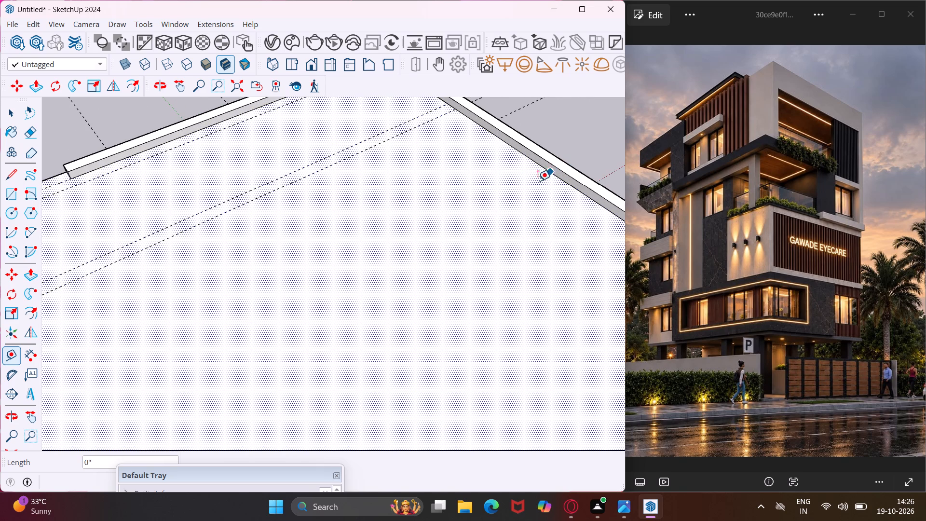
key(9)
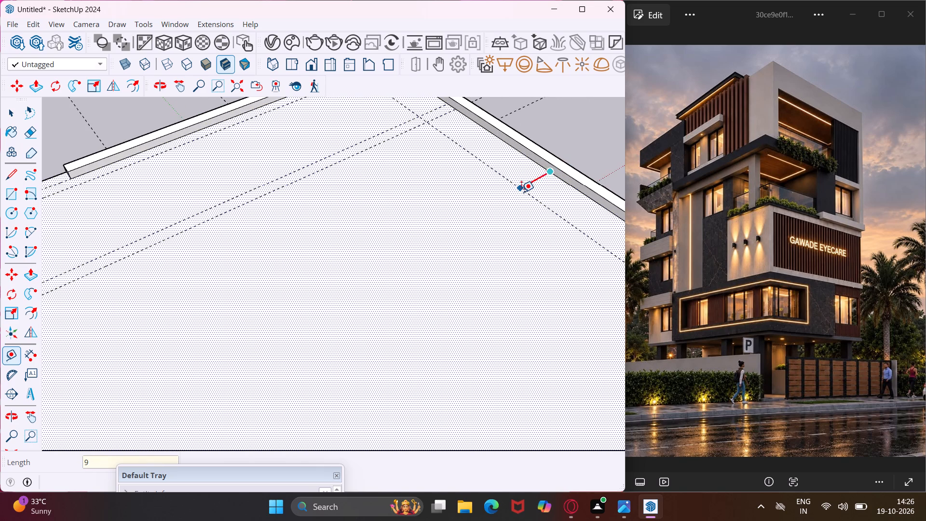
key(shift+quotedbl)
key(Return)
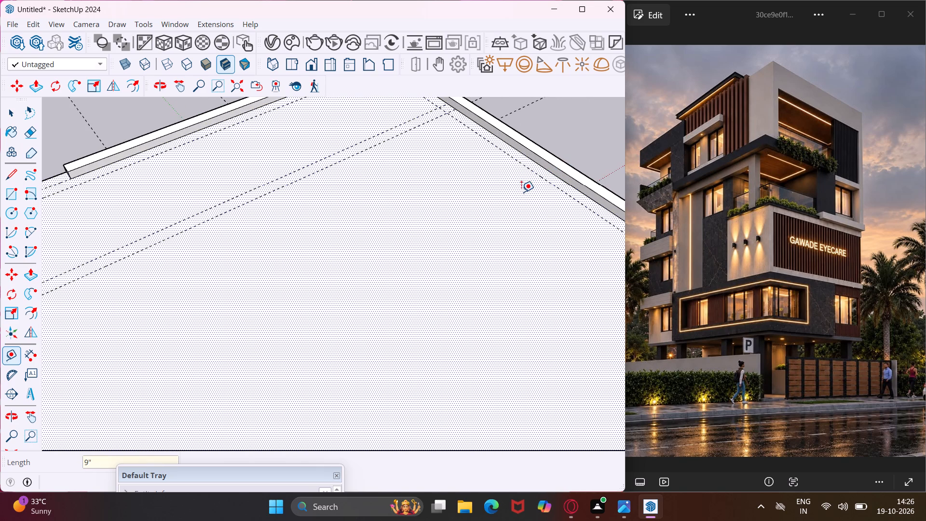
Place a parallel guide line about 2' 3 1/4" further inward from the 9" guide beside the 30' 5" strip.
scroll(504, 189, down, 3)
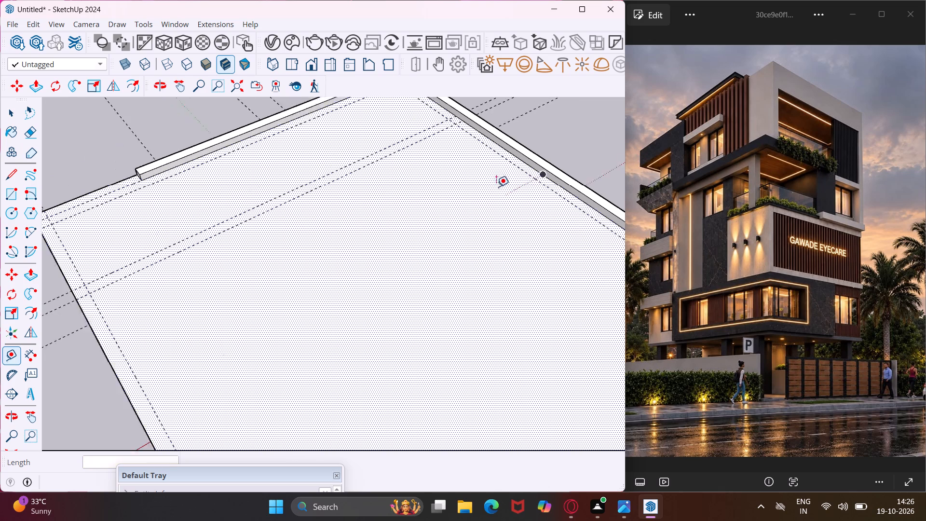
scroll(496, 187, down, 12)
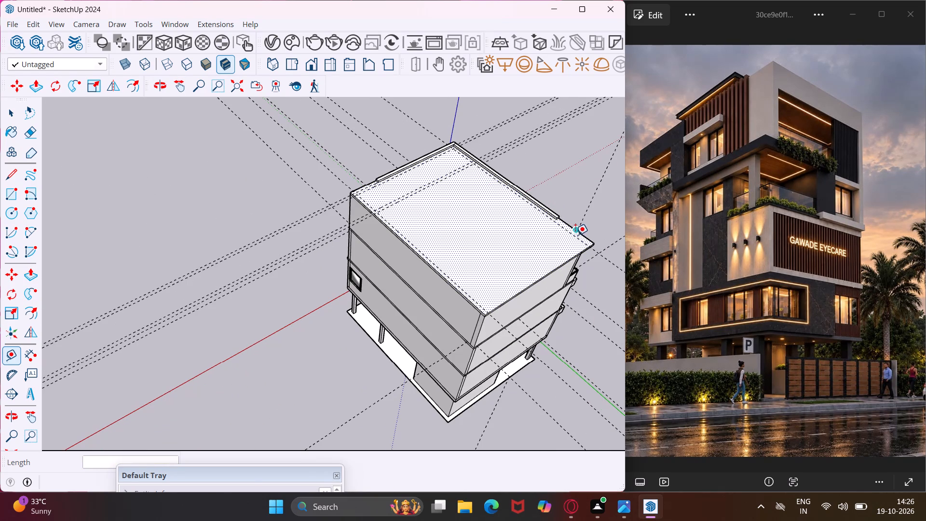
scroll(575, 240, up, 4)
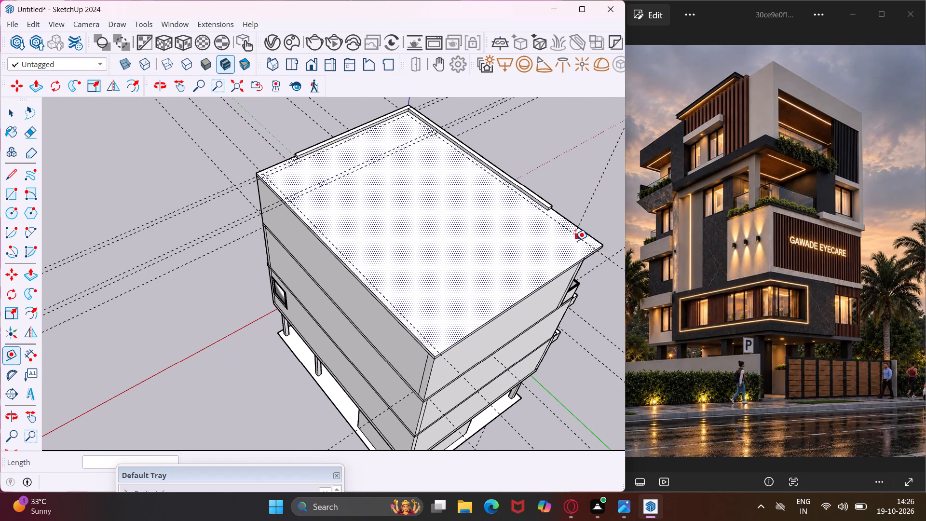
scroll(575, 241, up, 3)
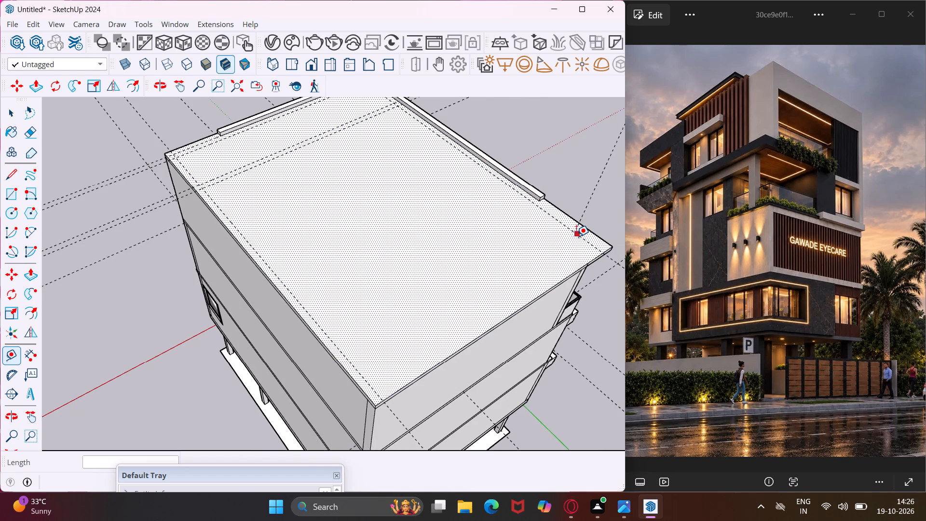
click(576, 236)
middle_drag(564, 249, 435, 233)
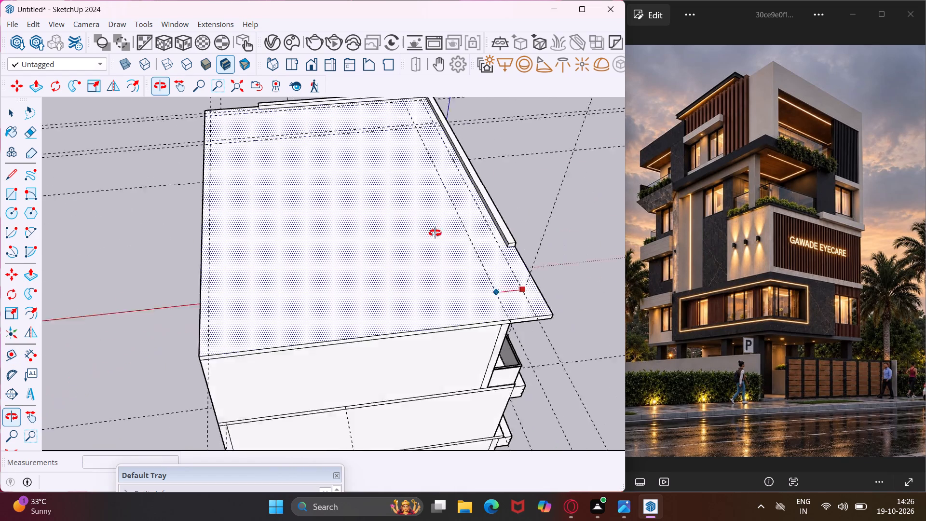
middle_drag(435, 233, 422, 184)
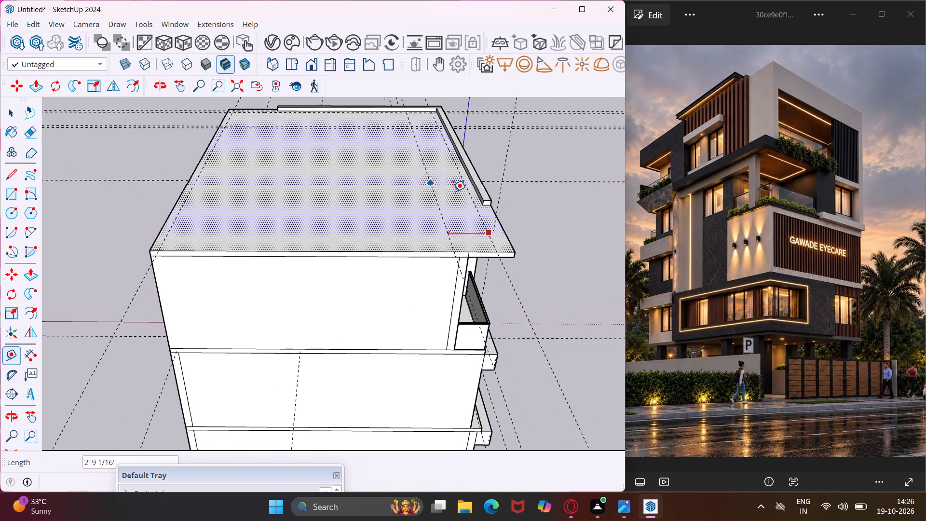
click(457, 222)
Place another parallel guide line 9" further inward from the guide just placed.
scroll(457, 222, up, 2)
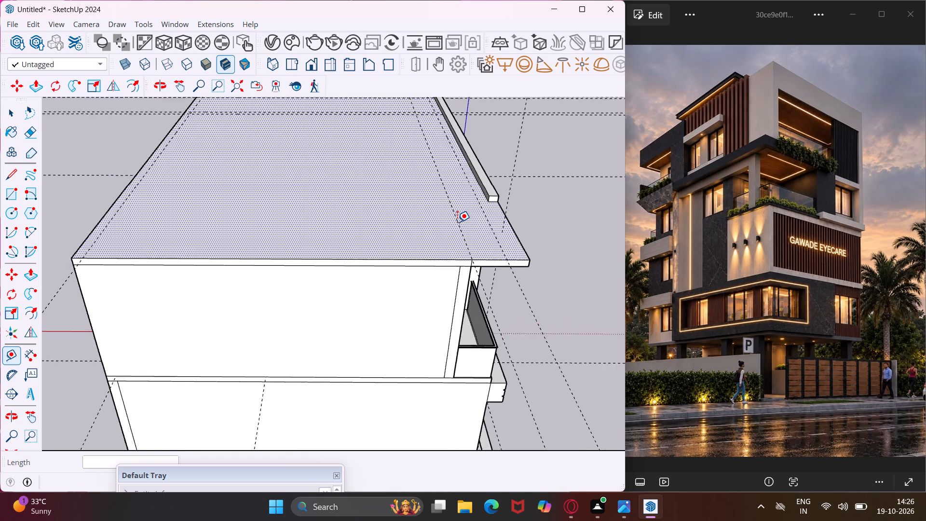
scroll(457, 222, up, 1)
click(457, 230)
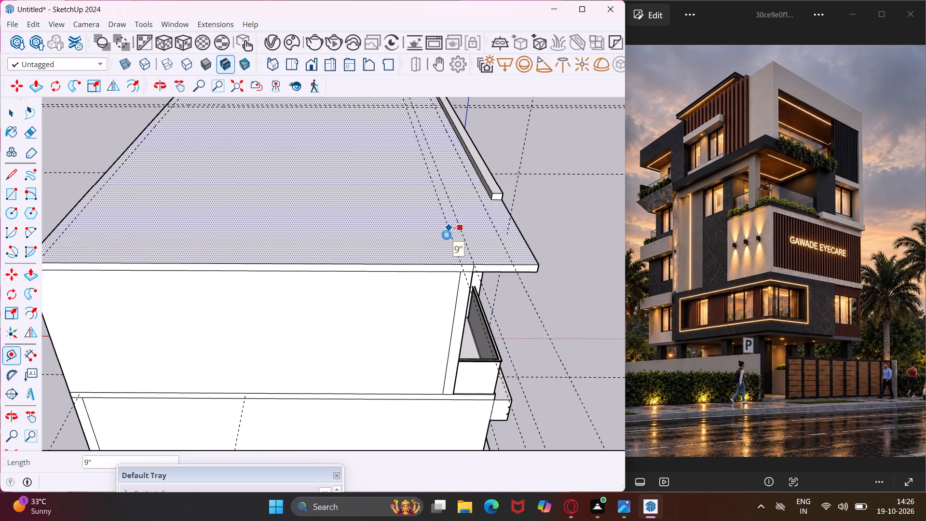
text(9")
key(Return)
Place a guide line 9" inward from the slab's short edge that has no raised strip.
click(410, 261)
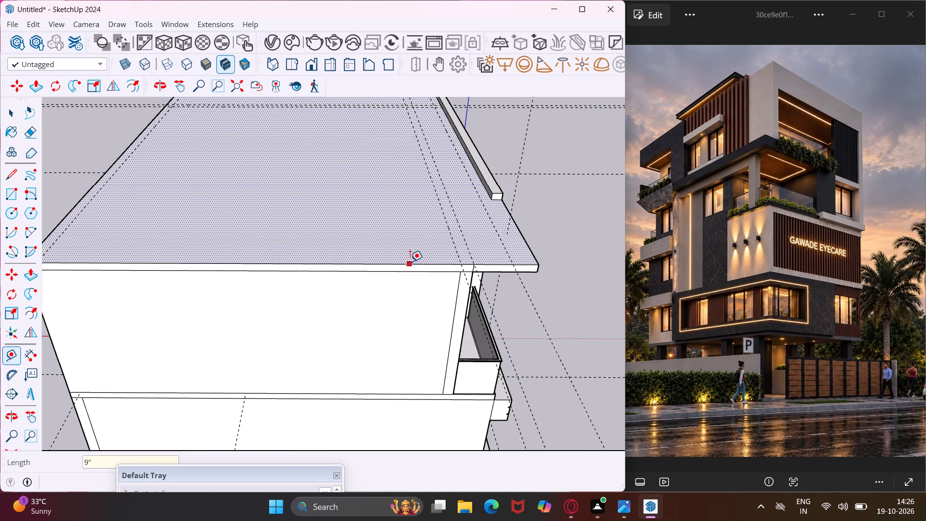
text(9")
key(Return)
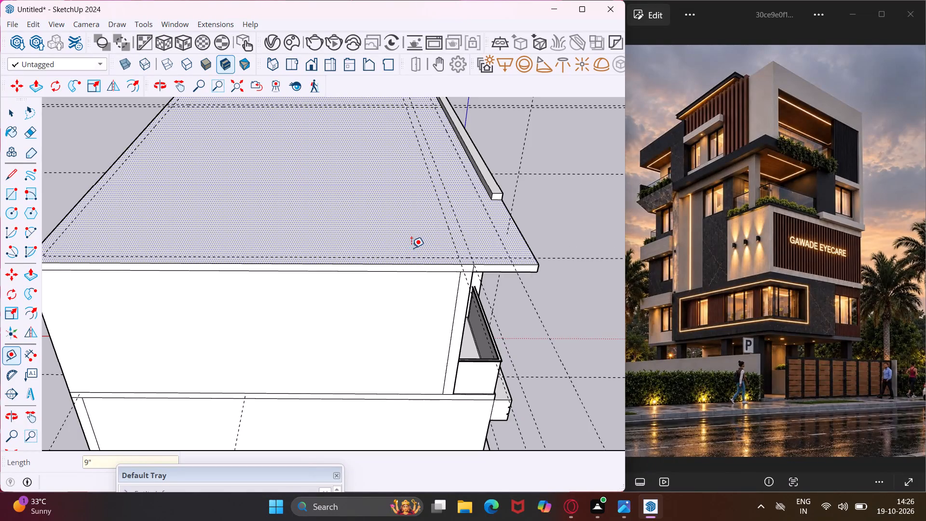
key(Escape)
key(space)
Start a rectangle on the lowered roof face from the slab's outer corner near the paired 9" guides and the short raised strip's end.
middle_drag(387, 221, 482, 298)
scroll(467, 288, down, 2)
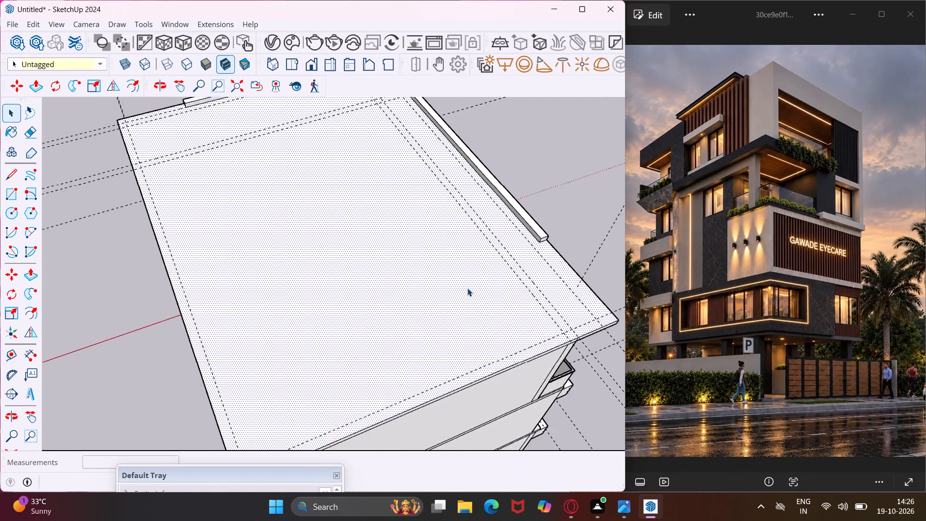
scroll(467, 288, down, 3)
click(7, 186)
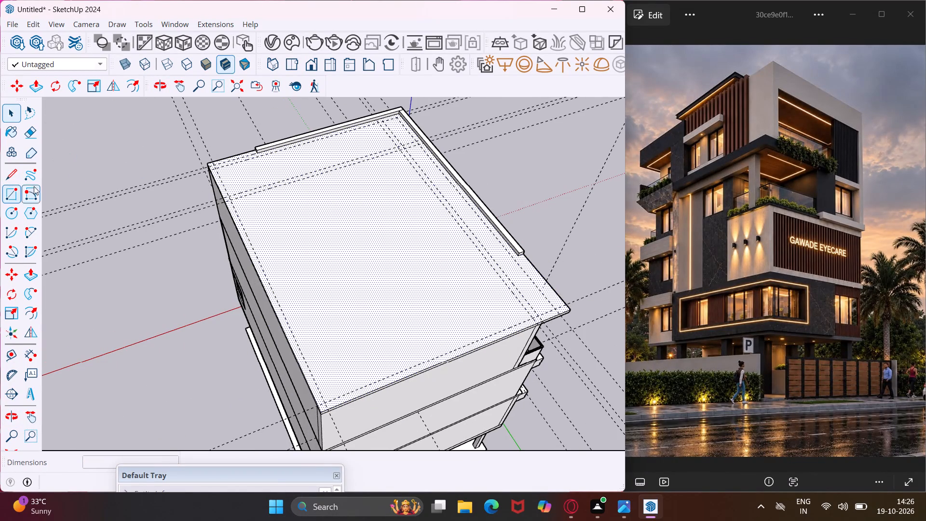
scroll(197, 155, up, 10)
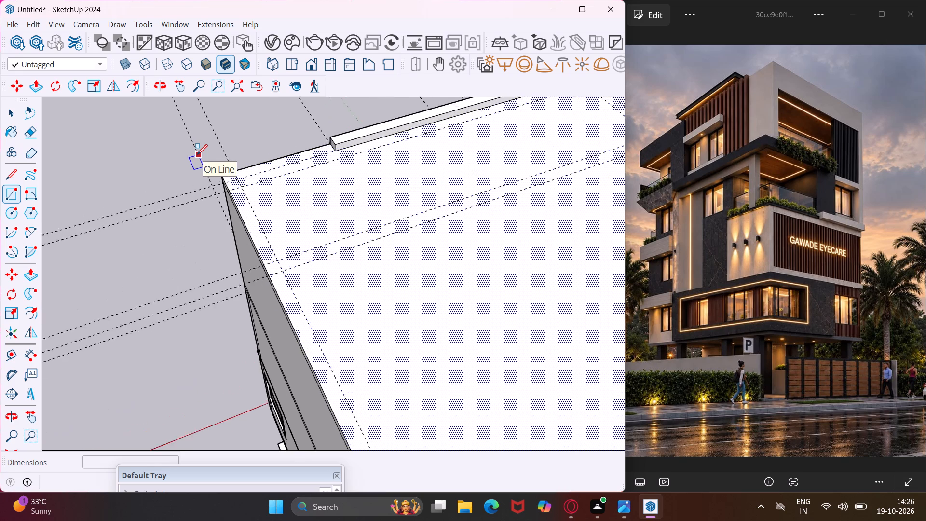
scroll(197, 155, up, 4)
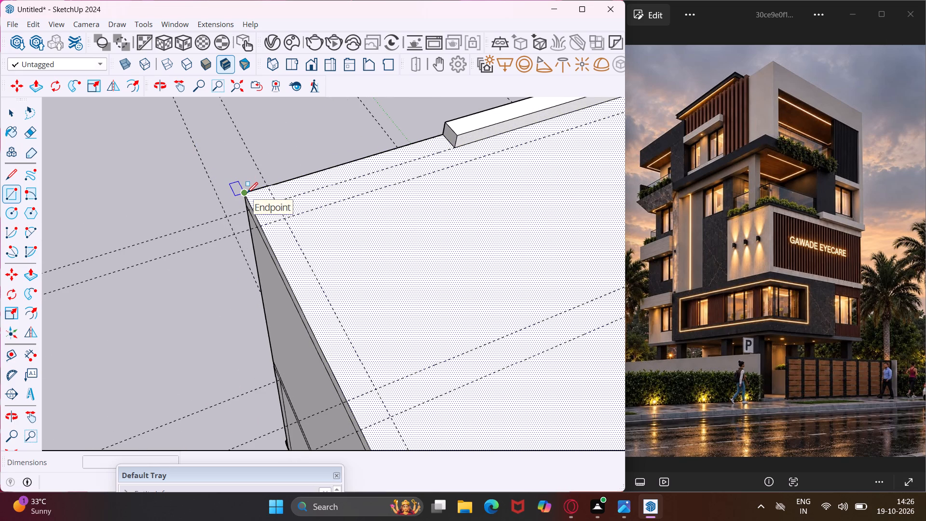
click(247, 193)
scroll(276, 214, down, 11)
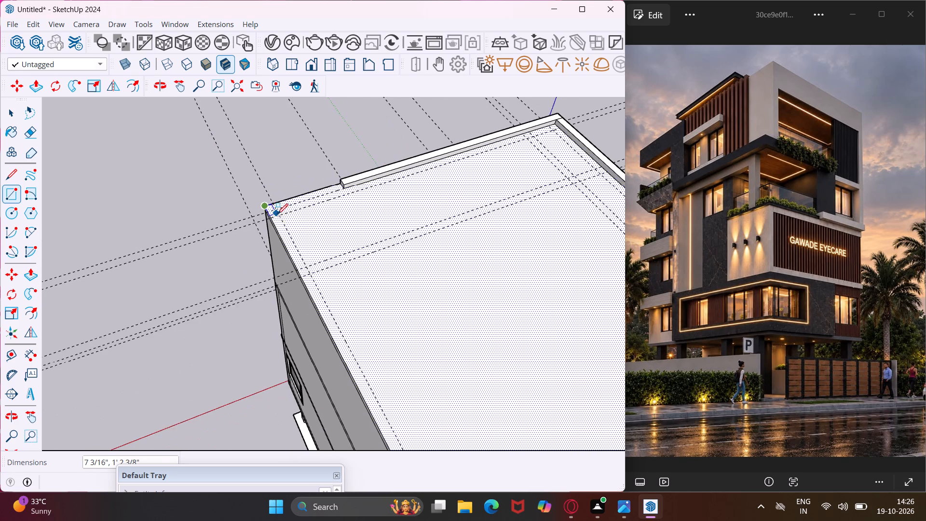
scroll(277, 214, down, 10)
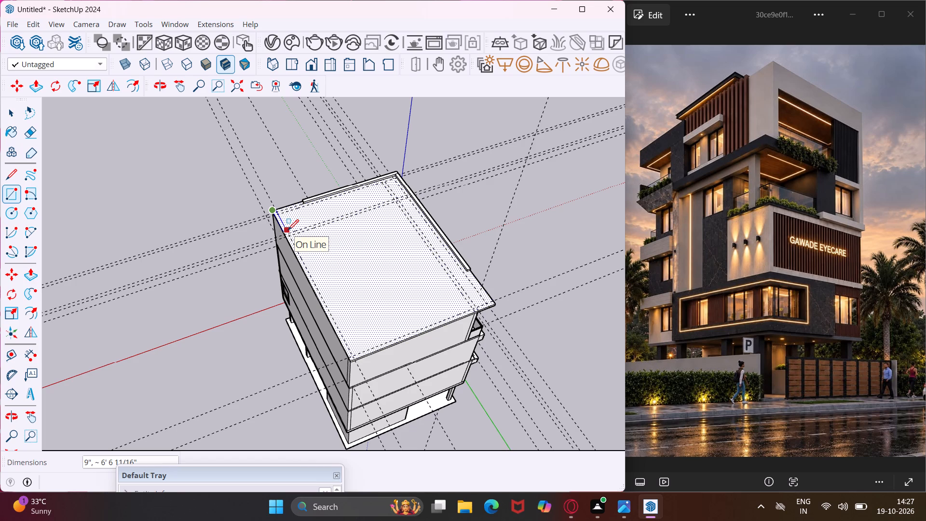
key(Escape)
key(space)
Draw a 9" by 40' wall strip rectangle on the roof slab along the long edge above the plain side wall.
middle_drag(285, 233, 737, 167)
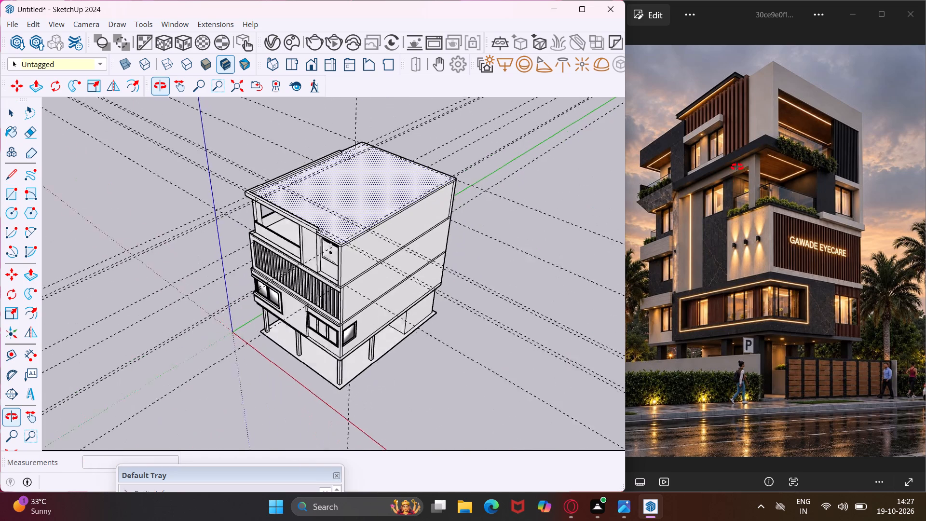
middle_drag(737, 167, 751, 146)
scroll(318, 232, up, 10)
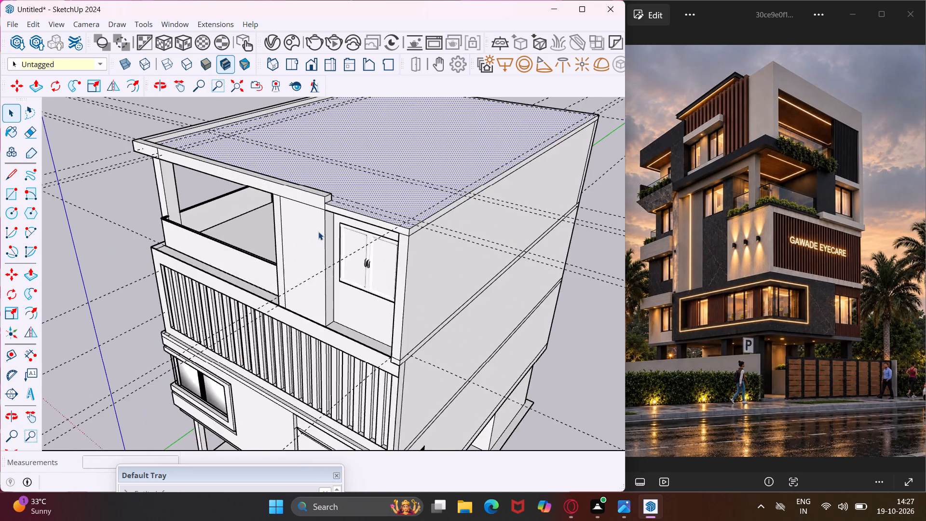
scroll(318, 232, up, 5)
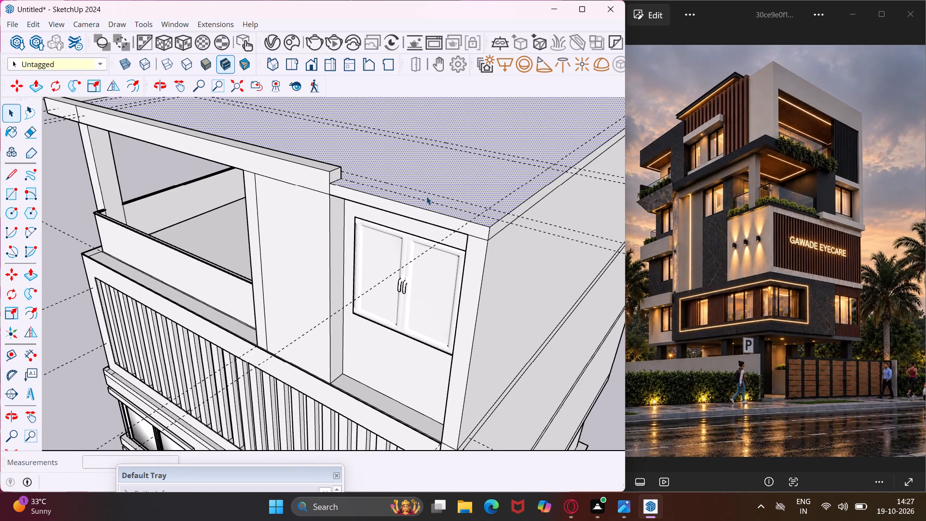
middle_drag(426, 196, 124, 271)
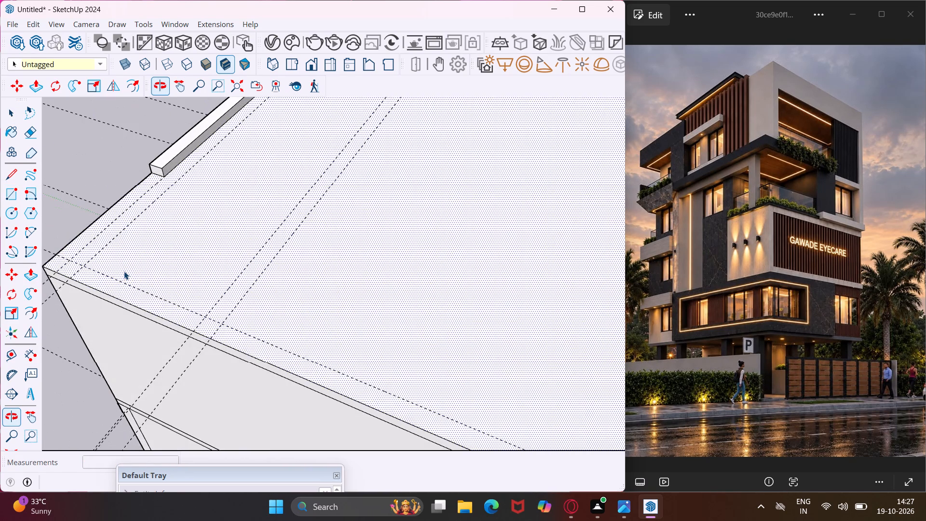
scroll(124, 271, down, 3)
click(7, 196)
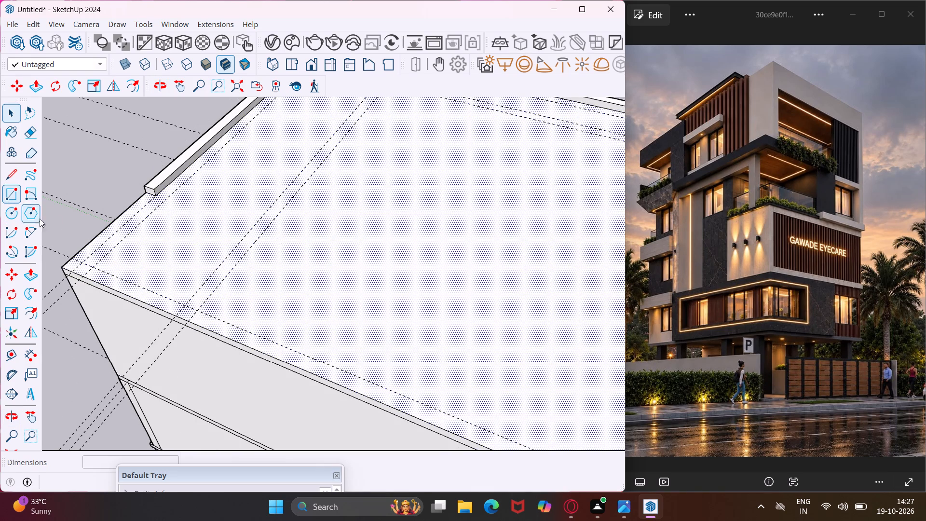
click(64, 265)
scroll(119, 274, down, 6)
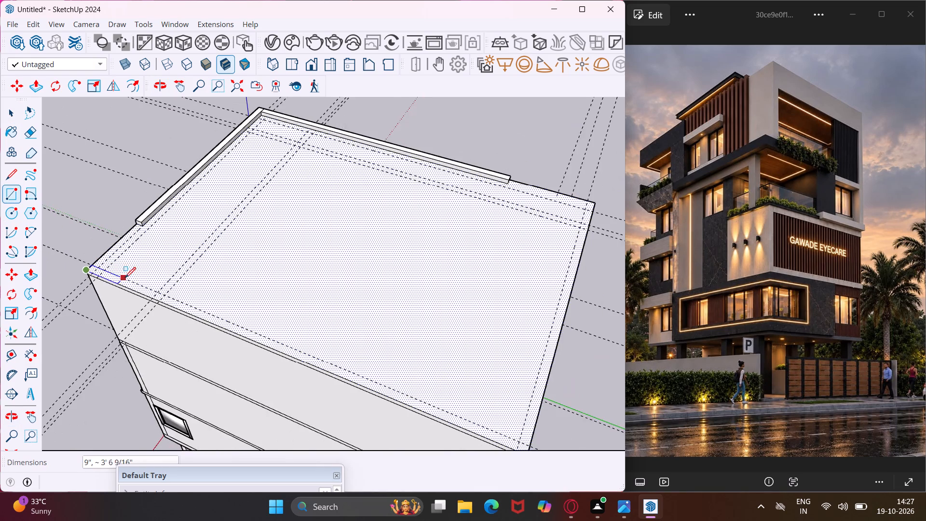
scroll(125, 278, down, 5)
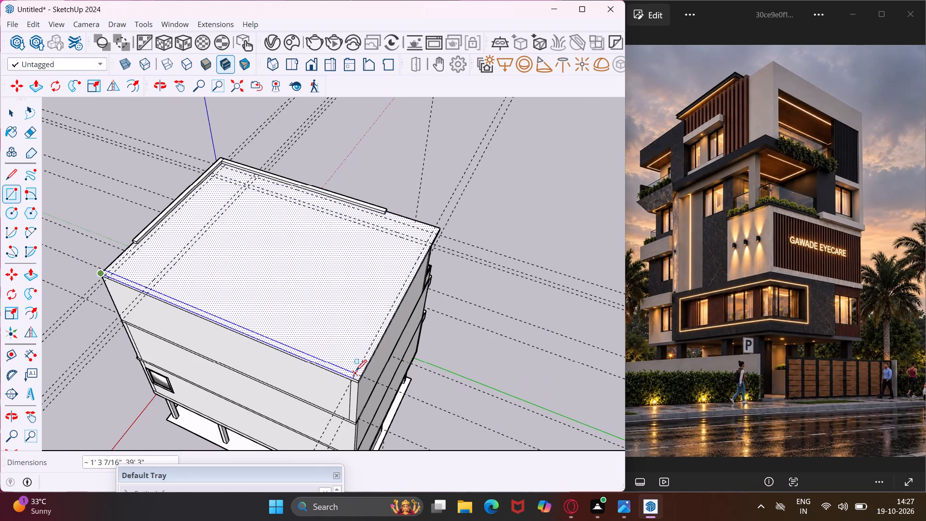
scroll(360, 373, up, 3)
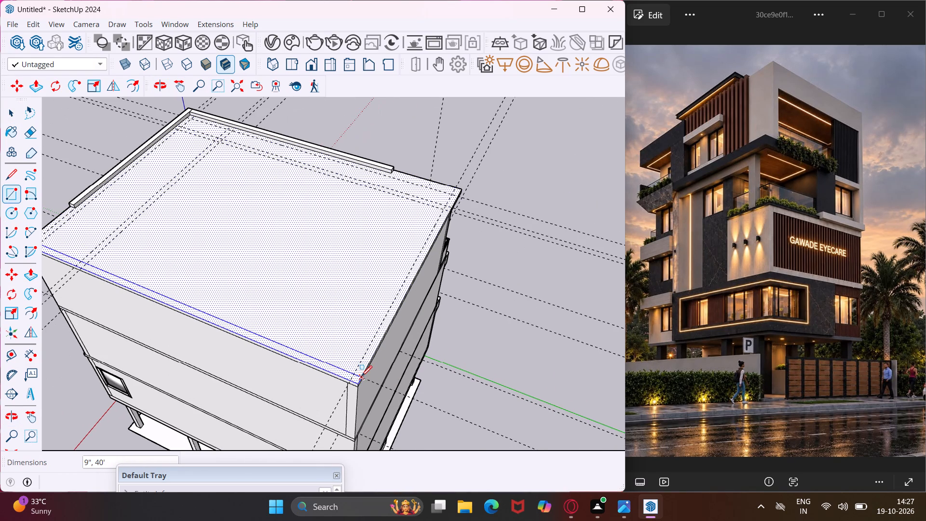
click(361, 376)
Draw a 9" wide wall strip rectangle, about 25' 7" long, along the adjoining rear roof edge up to the guide line.
click(353, 376)
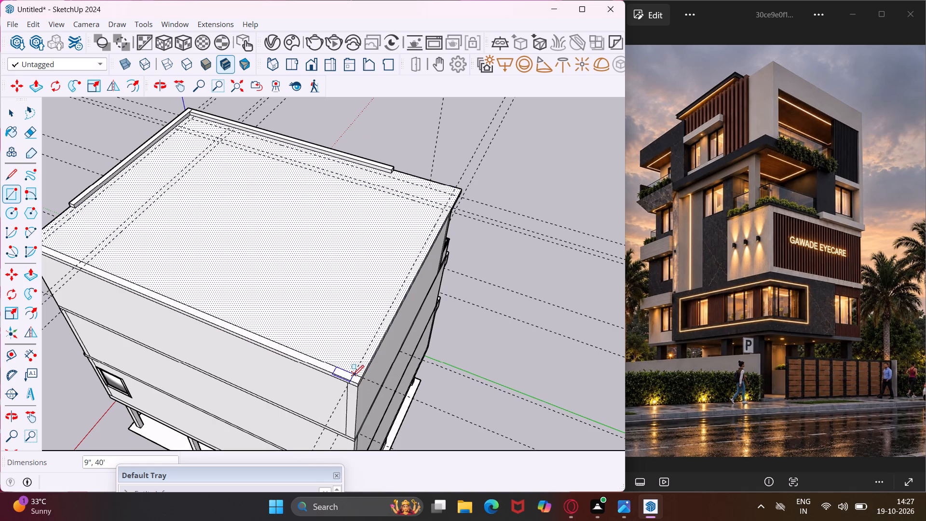
scroll(457, 203, up, 4)
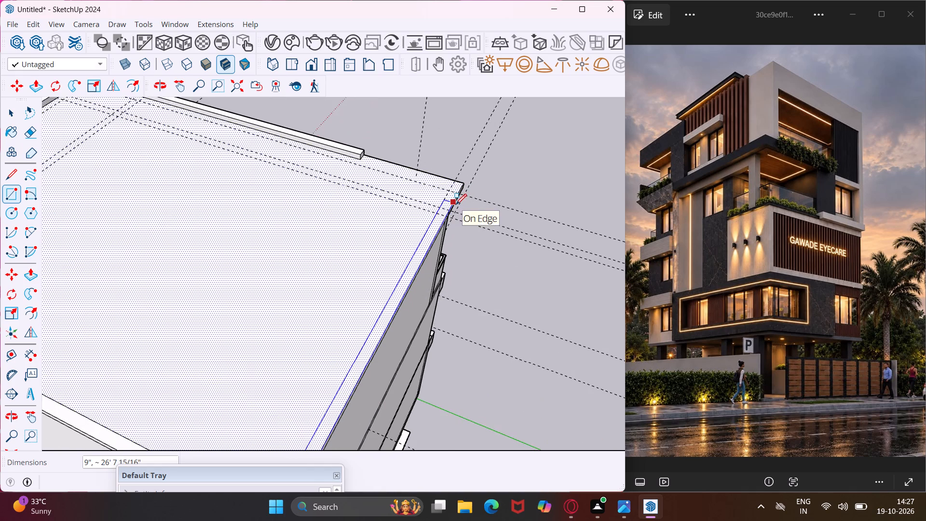
scroll(456, 205, up, 3)
click(450, 213)
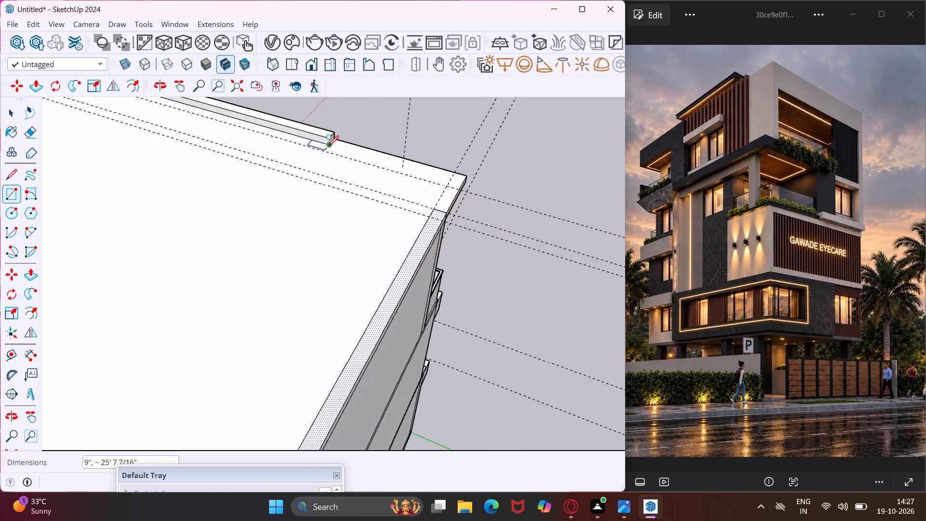
Draw two connected wall strip rectangles, one running about 3' 9" inward from the parapet's end, the other from there to the rear strip.
click(328, 146)
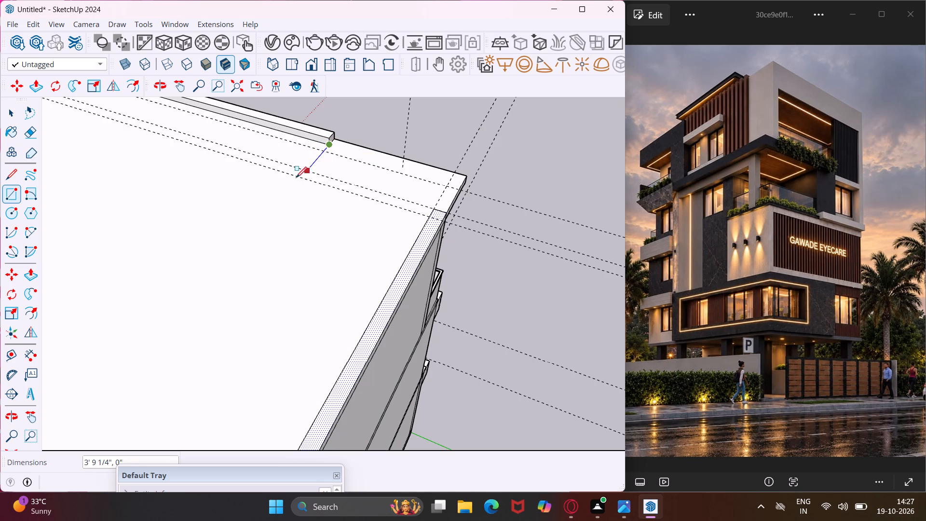
click(284, 173)
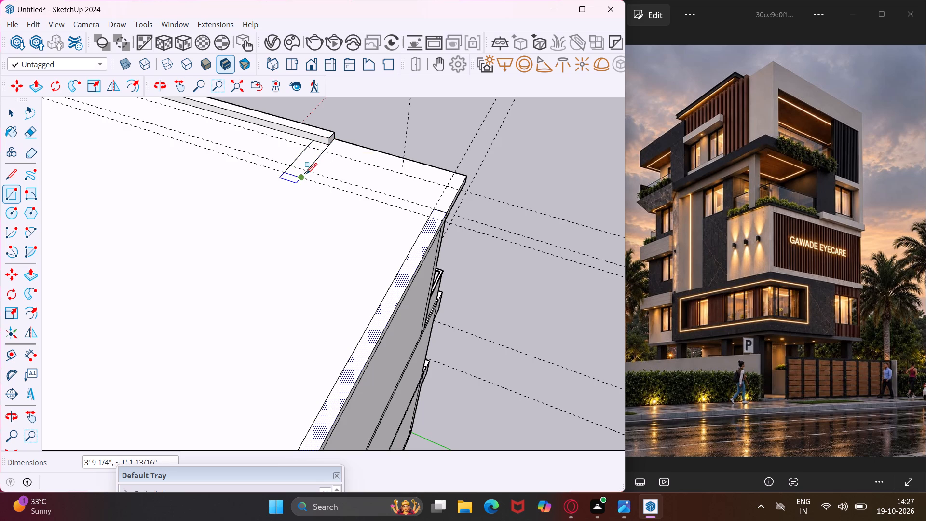
click(308, 170)
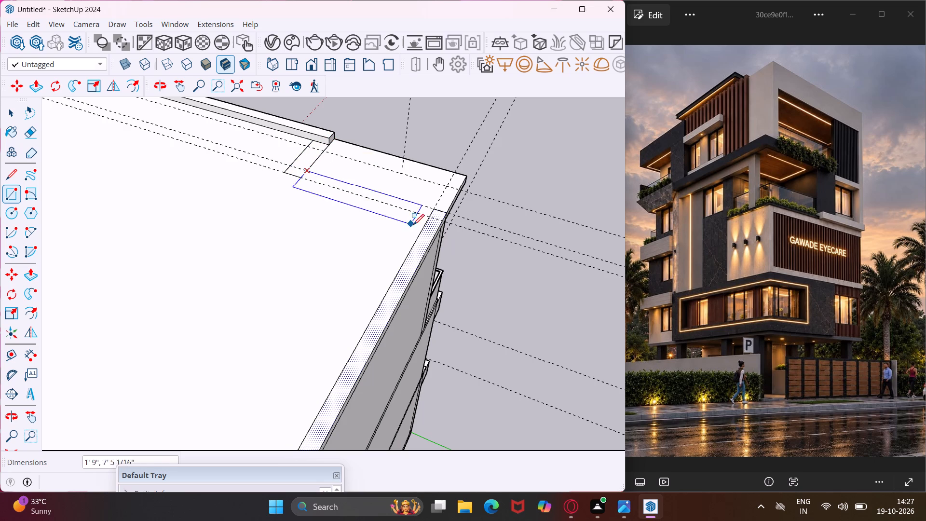
click(432, 217)
Draw a 9" wide wall strip rectangle, about 29' 3" long, along the inner side of the roof parapet to its corner.
scroll(380, 212, down, 5)
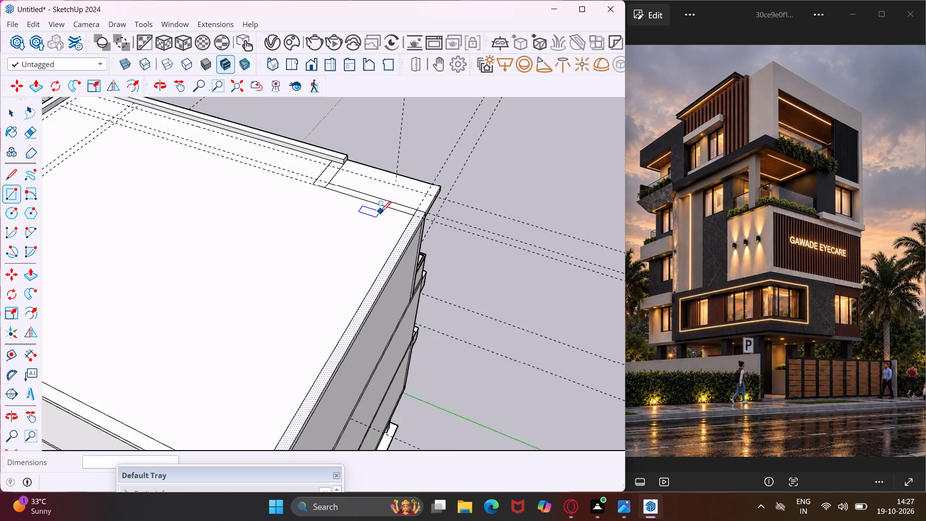
middle_drag(344, 212, 622, 214)
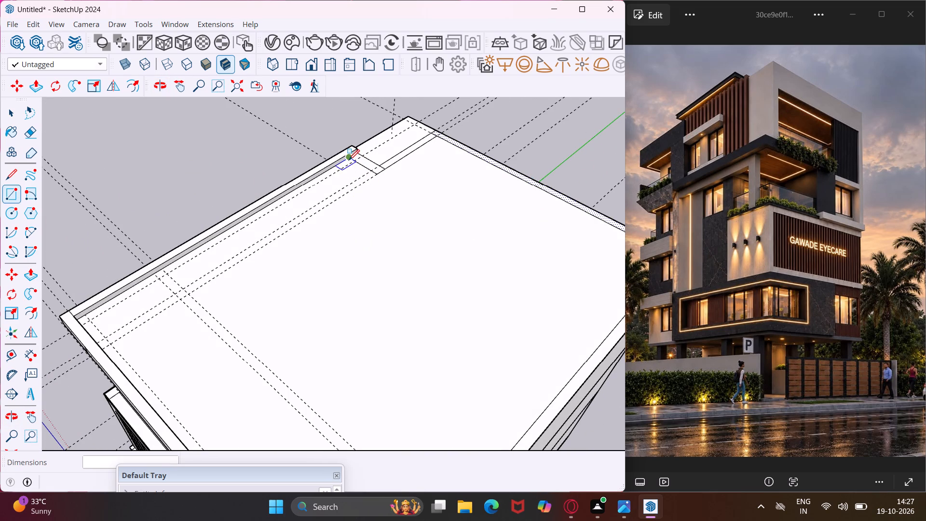
click(349, 160)
scroll(296, 205, down, 3)
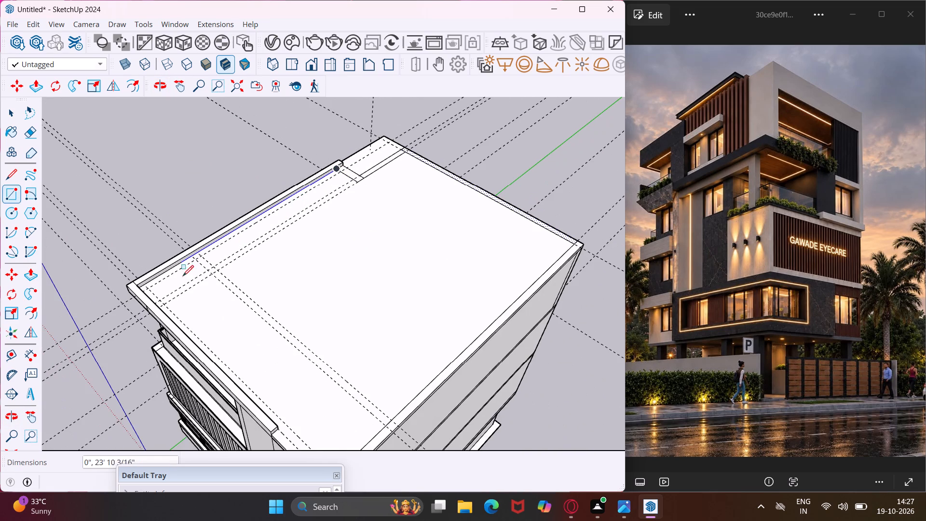
scroll(151, 291, up, 3)
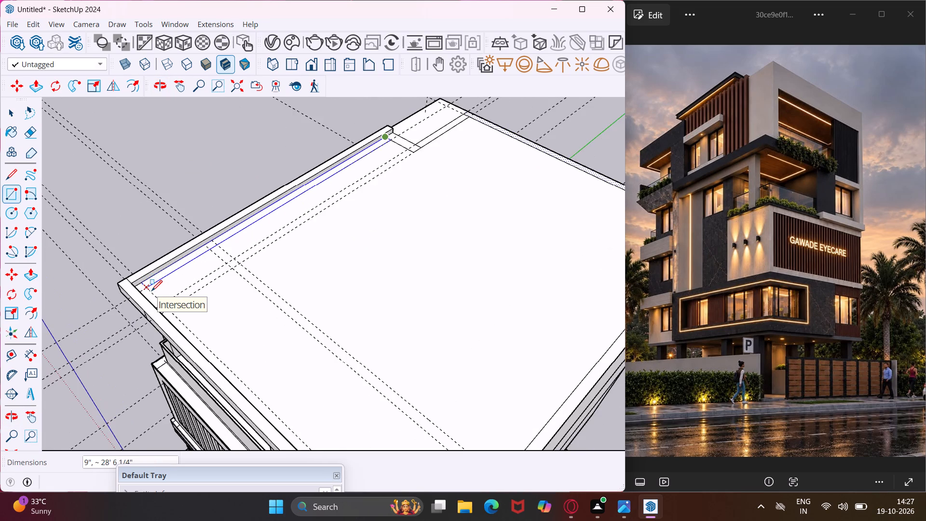
scroll(151, 291, up, 4)
middle_drag(135, 290, 80, 324)
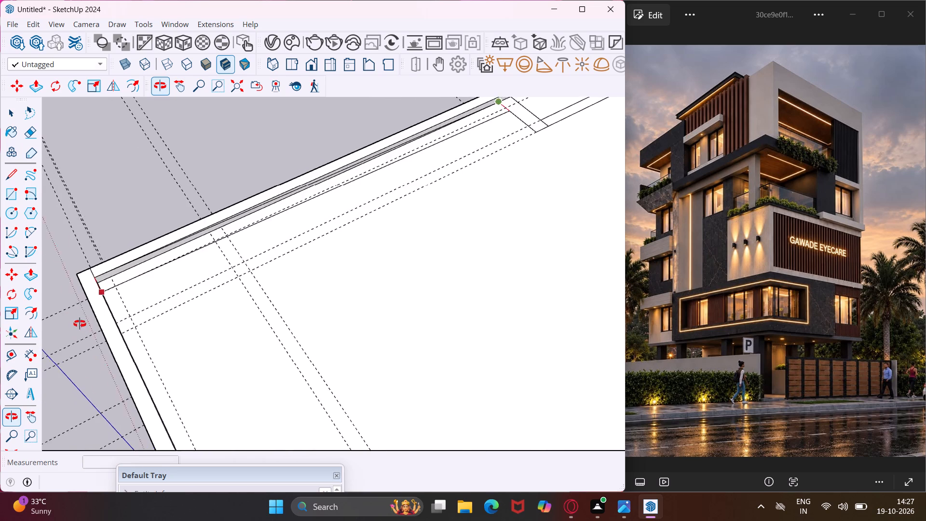
middle_drag(80, 324, 78, 325)
scroll(98, 291, up, 3)
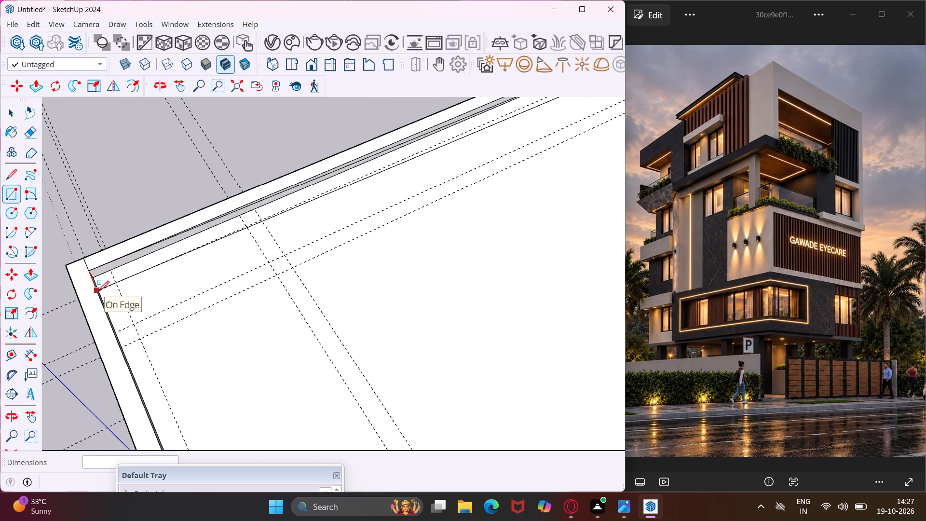
scroll(98, 291, up, 3)
middle_drag(102, 292, 83, 297)
scroll(102, 292, up, 1)
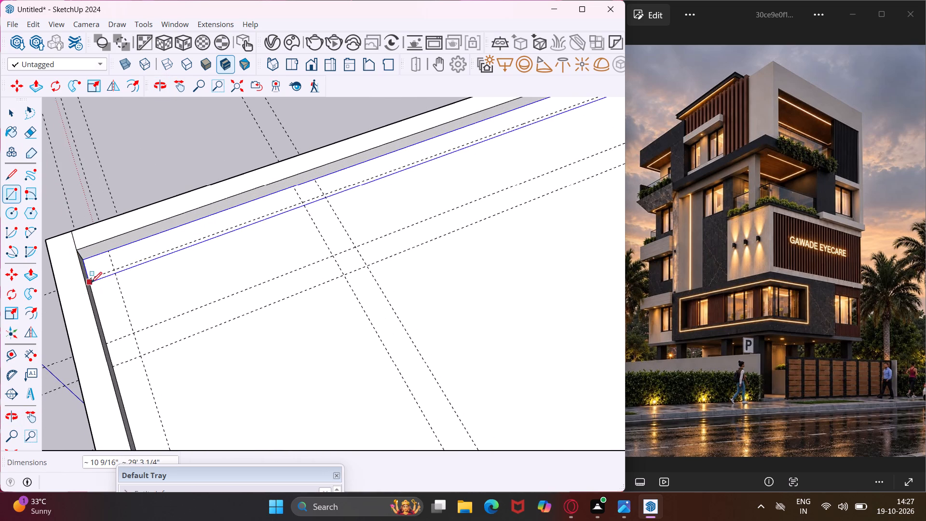
click(90, 280)
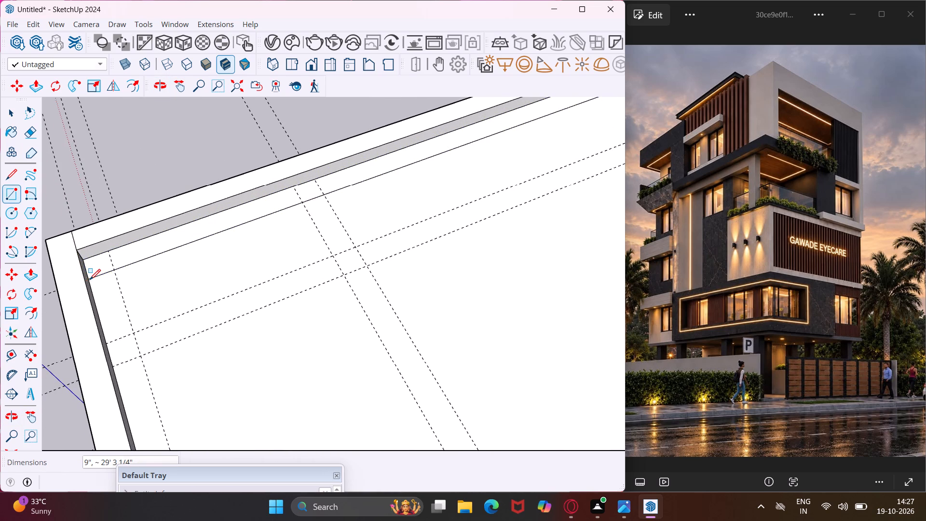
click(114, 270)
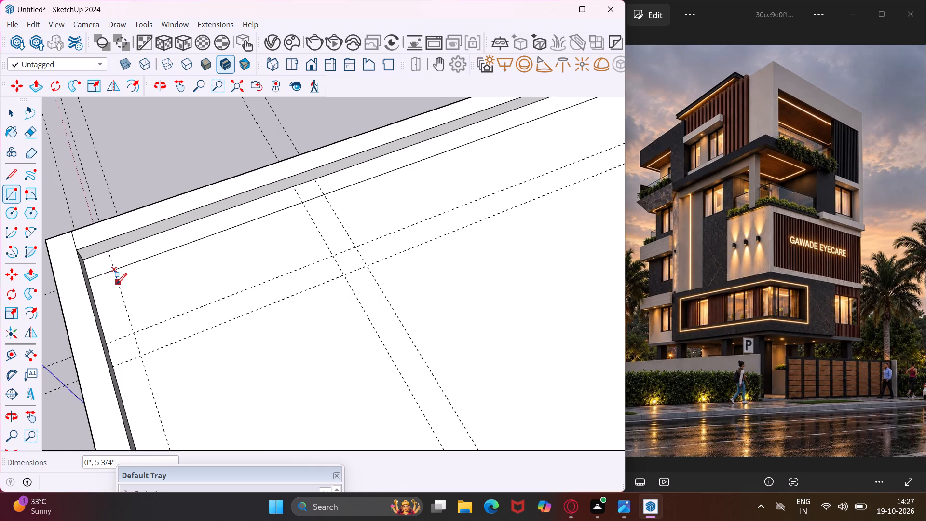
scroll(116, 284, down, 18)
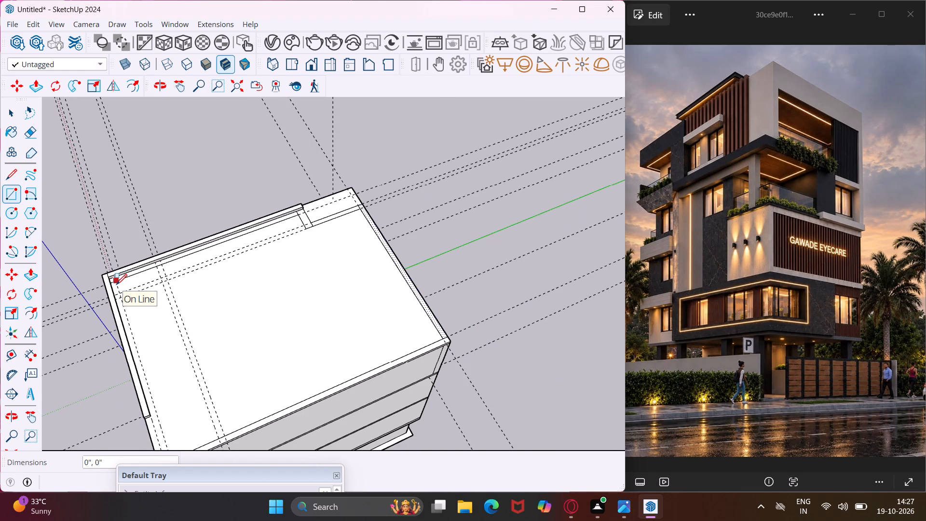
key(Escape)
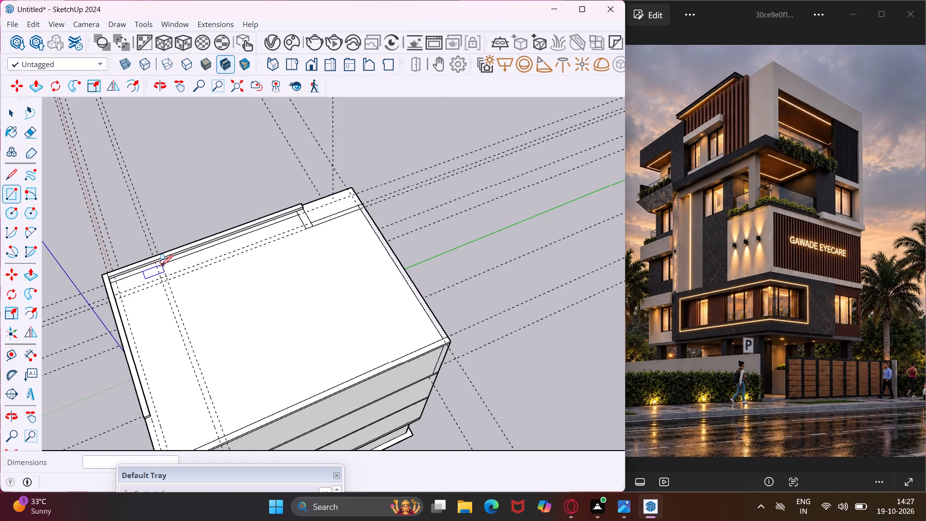
Draw a 9" by about 27' 11" partition wall strip across the roof between the guide lines, reaching the opposite long edge strip.
click(162, 265)
scroll(161, 288, down, 4)
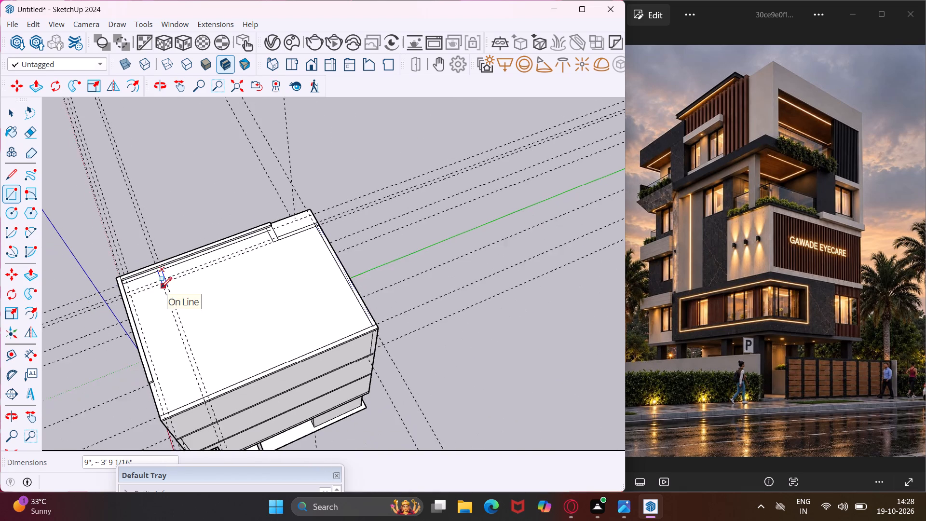
scroll(198, 389, up, 6)
click(199, 388)
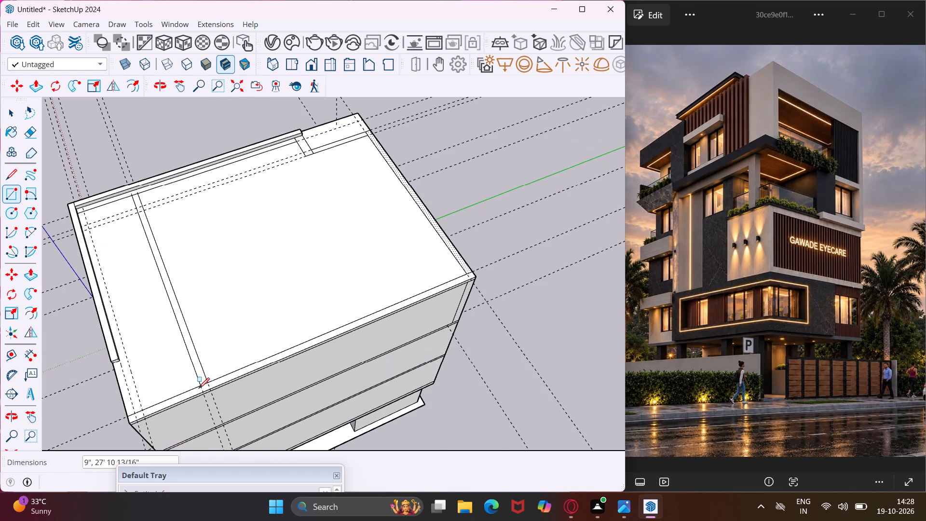
Draw a wall strip rectangle about 6' 3" by 9" along the front roof edge, from the parapet's end to the corner.
scroll(121, 362, up, 5)
click(120, 360)
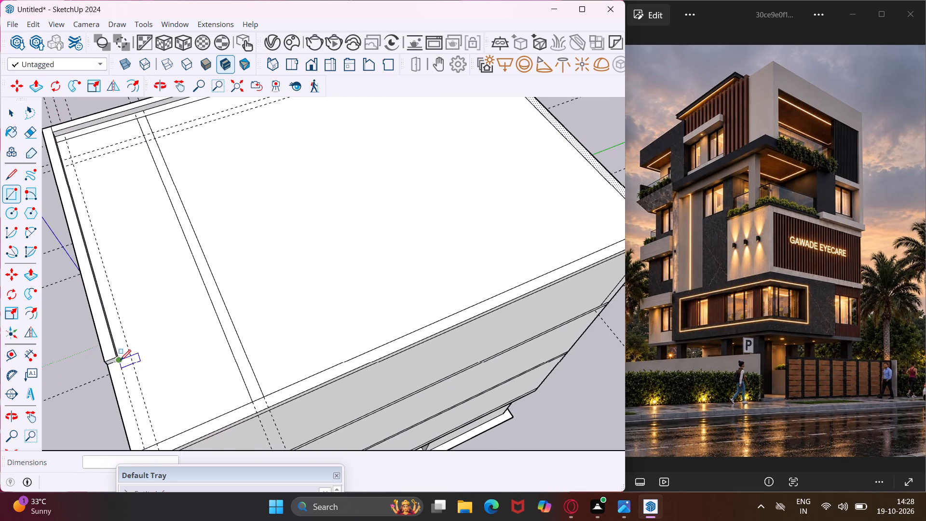
scroll(120, 403, down, 3)
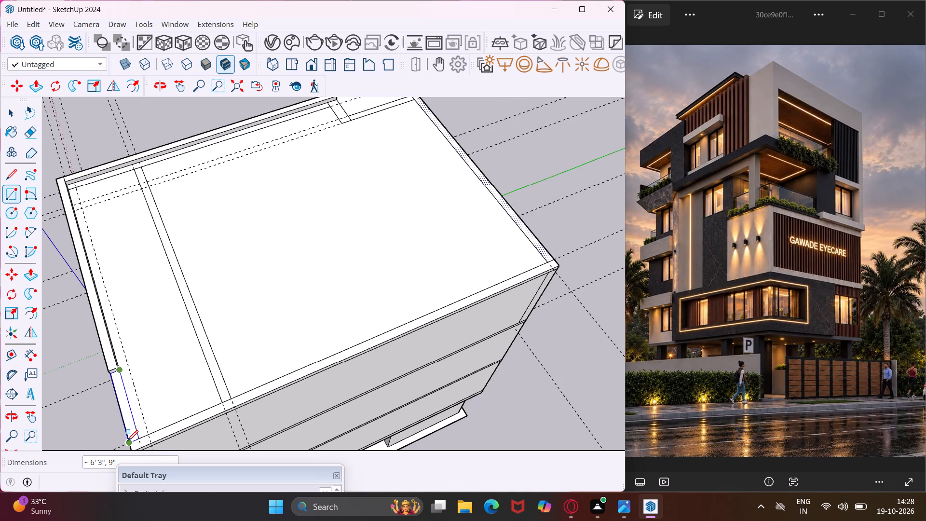
click(127, 442)
key(Escape)
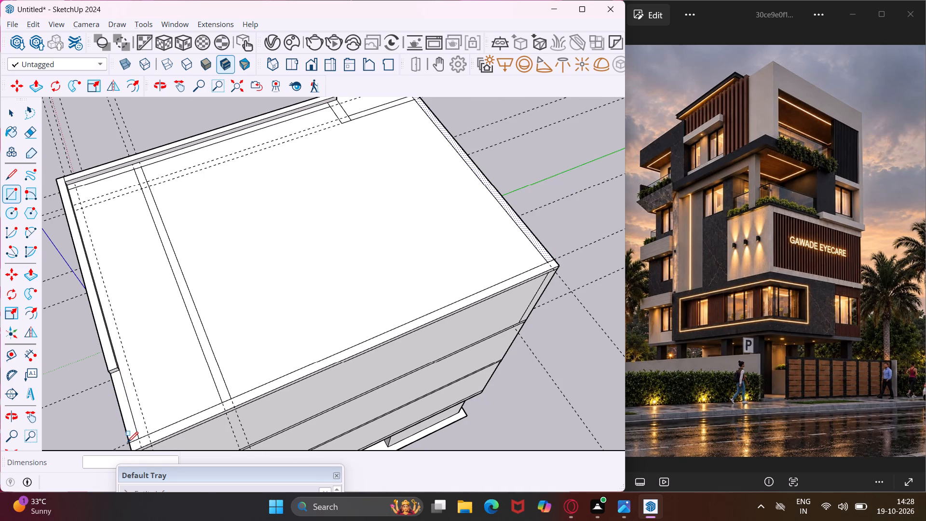
key(Escape)
key(space)
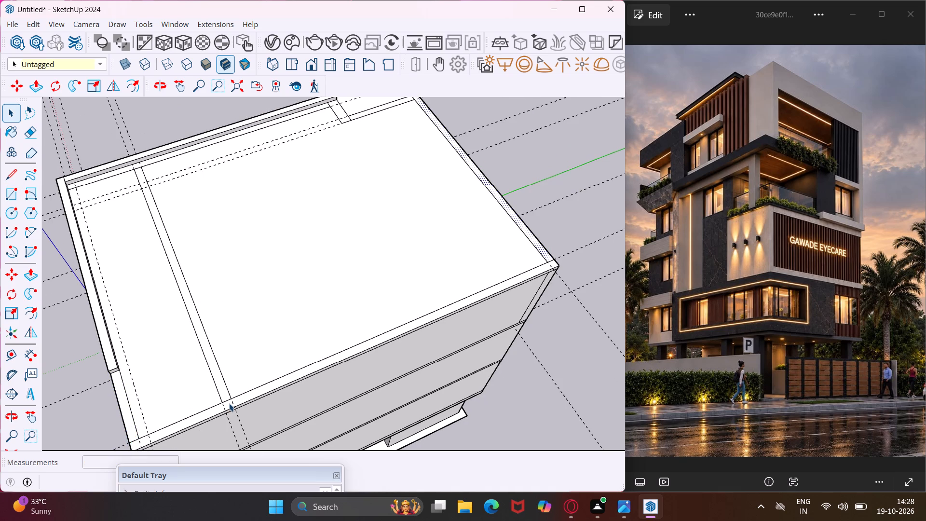
Push/Pull the long wall strip above the plain side wall up by 10'.
scroll(229, 403, up, 3)
click(236, 401)
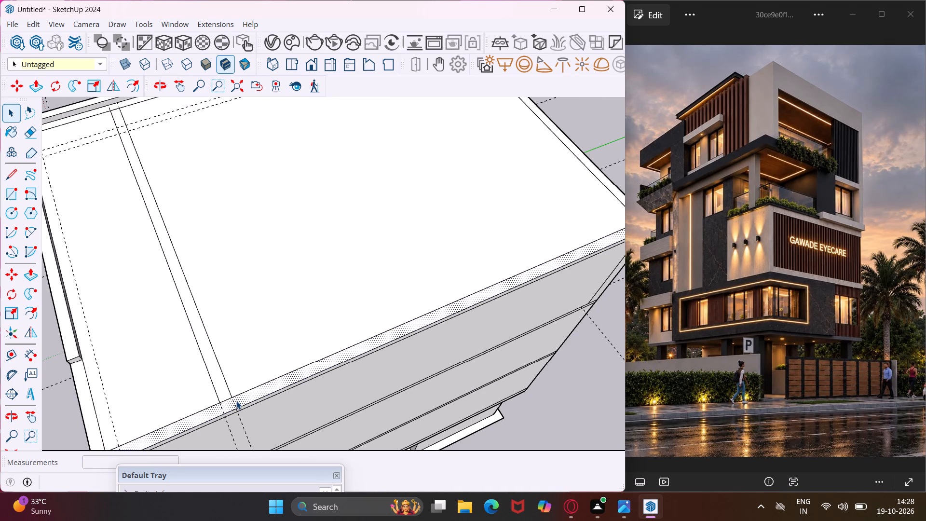
key(p)
click(236, 401)
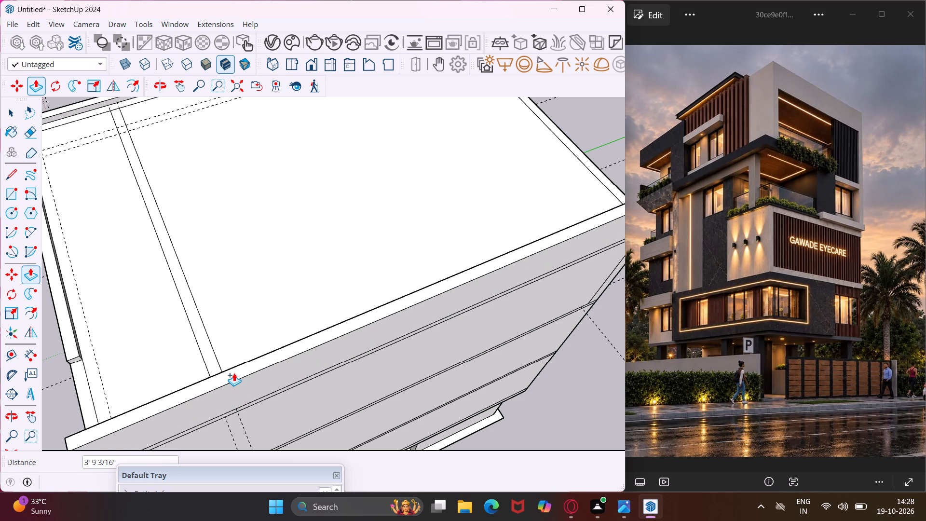
text(10')
key(Return)
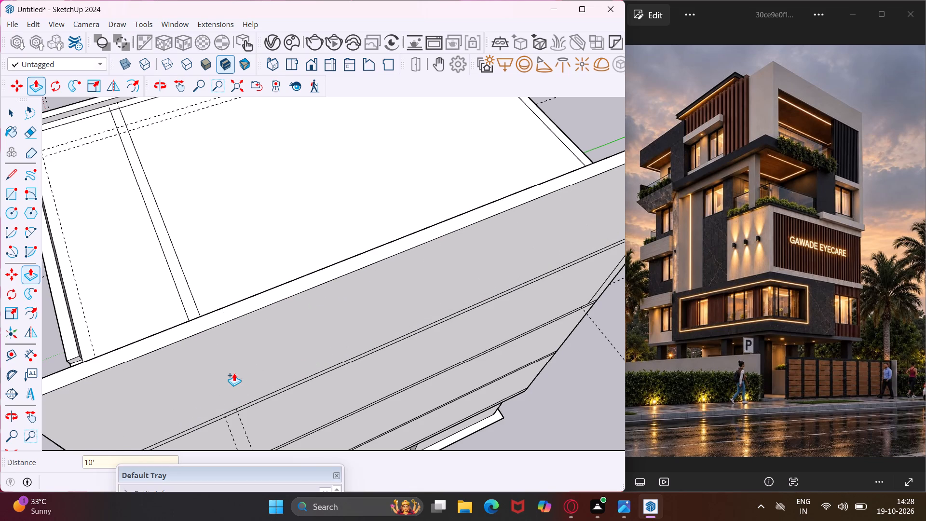
Push/Pull the short wall strip at the front roof edge up 10', level with the adjoining long side wall.
middle_drag(234, 373, 311, 351)
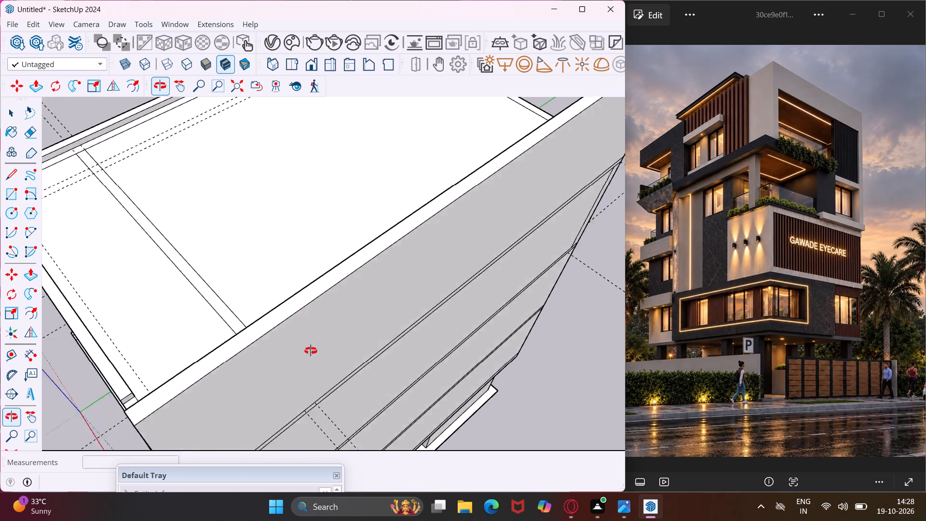
middle_drag(311, 351, 393, 299)
scroll(355, 382, up, 2)
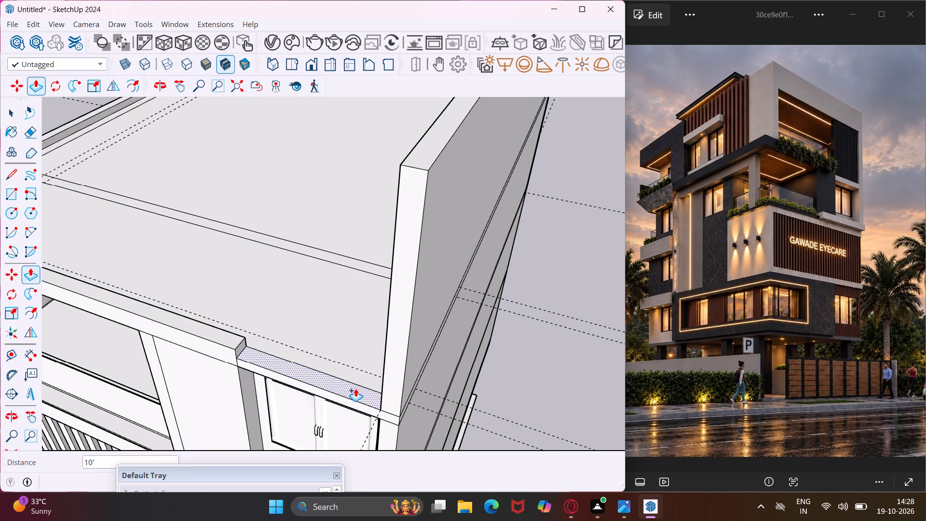
click(355, 388)
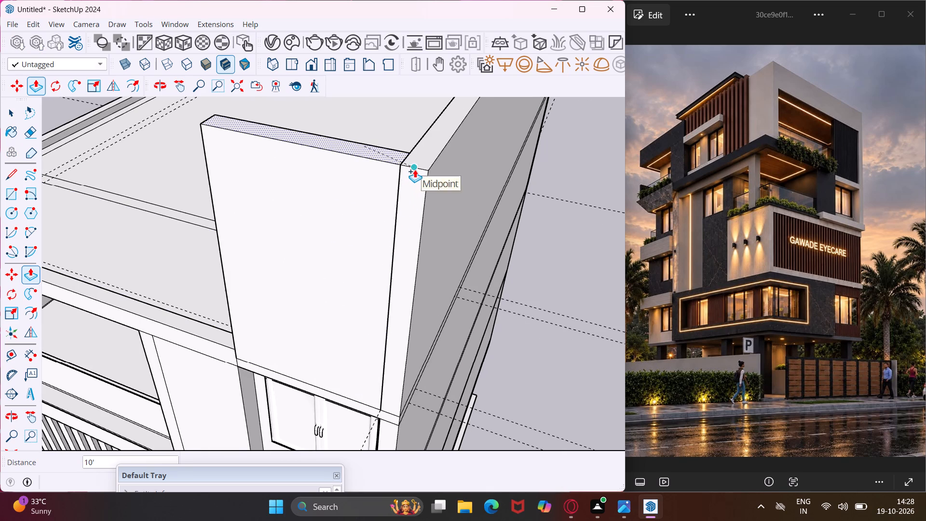
click(415, 169)
Push/Pull the partition wall strip crossing the roof up 10', level with the raised walls.
middle_drag(415, 169, 577, 199)
scroll(415, 169, up, 1)
scroll(538, 204, down, 4)
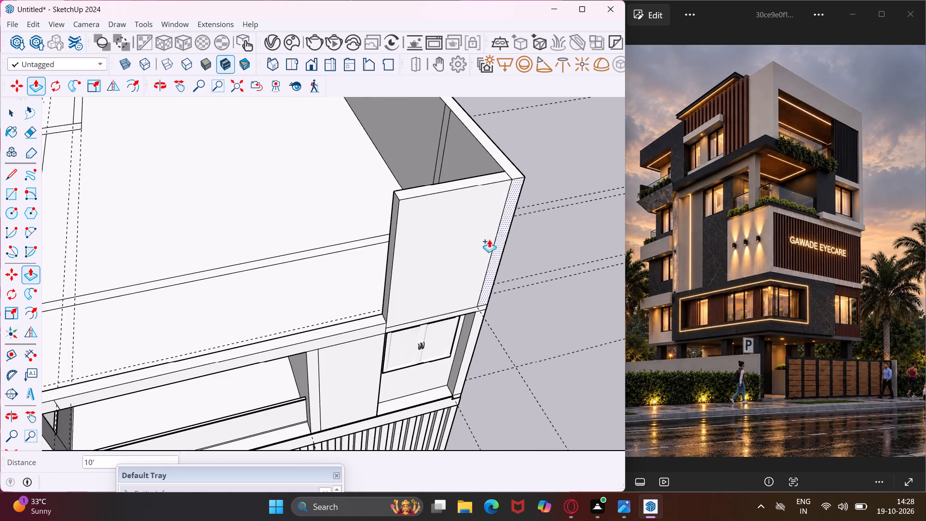
scroll(298, 250, up, 2)
click(312, 252)
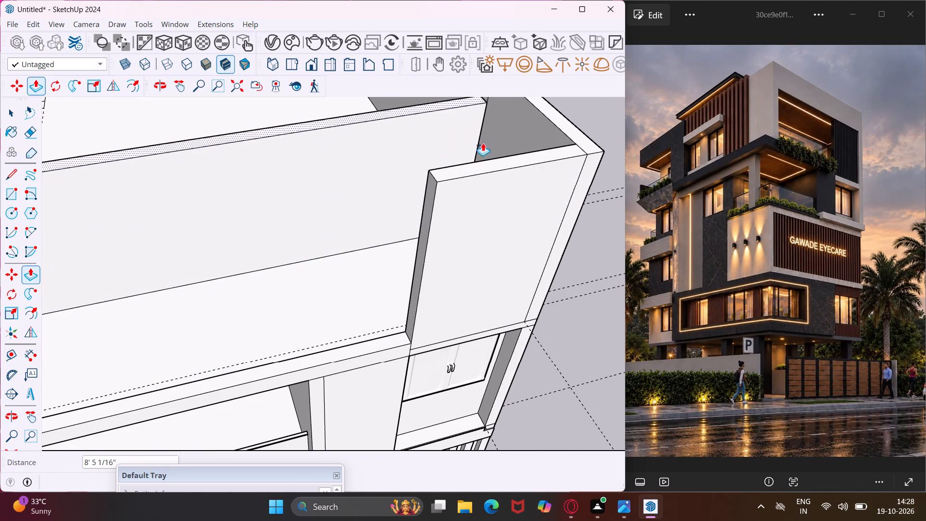
click(530, 154)
Push/Pull the long wall strip along the inner side of the roof parapet up 10'.
scroll(532, 152, down, 5)
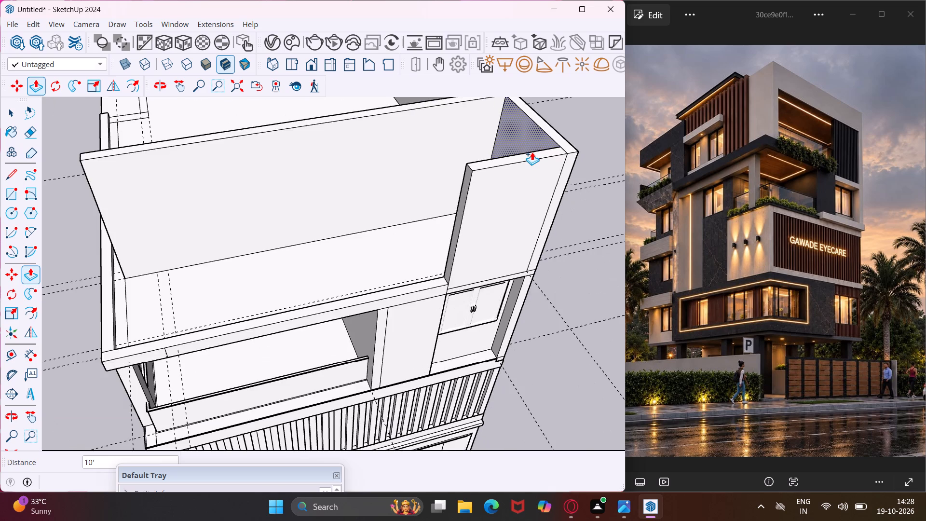
scroll(532, 152, down, 4)
scroll(222, 219, up, 2)
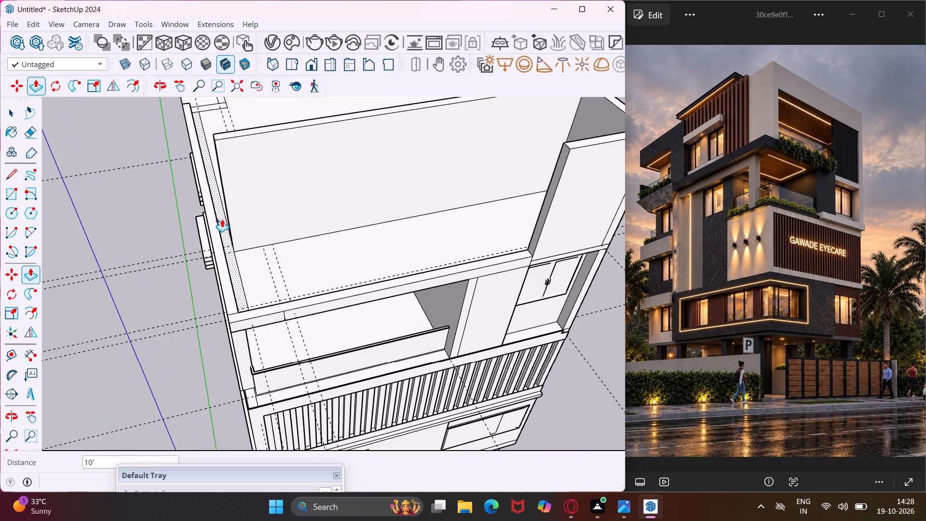
click(222, 219)
click(272, 130)
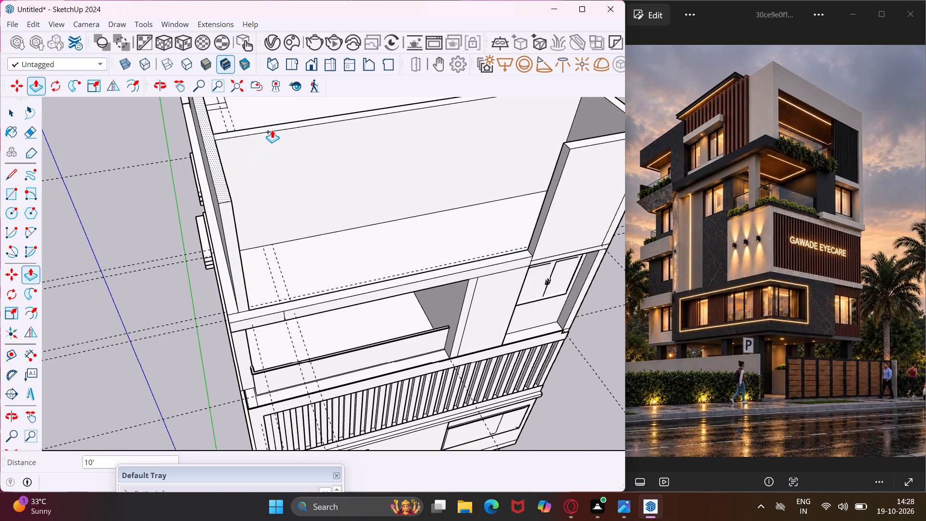
Push/Pull the short return strip and the adjoining cross strip at the notched corner above the stacked balconies up 10'.
middle_drag(272, 130, 458, 188)
scroll(459, 188, down, 4)
scroll(167, 171, up, 2)
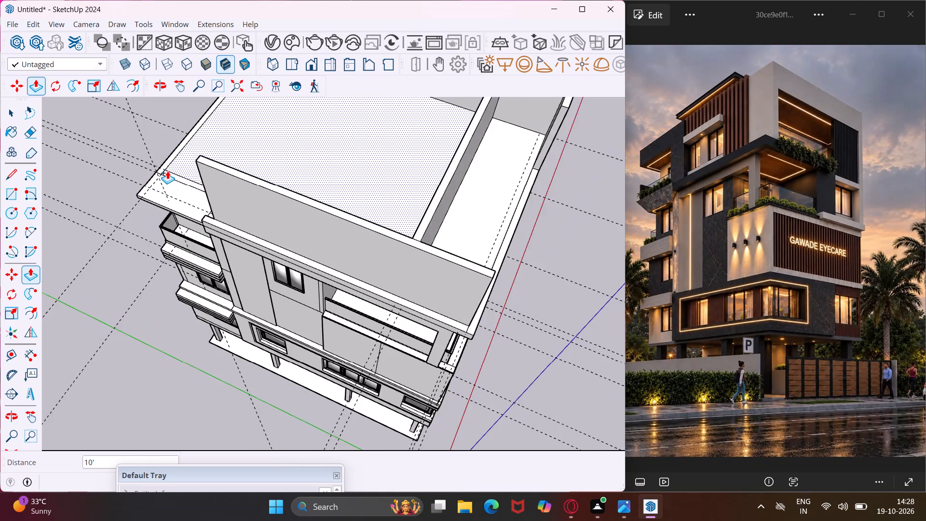
scroll(167, 171, up, 10)
middle_drag(173, 171, 305, 178)
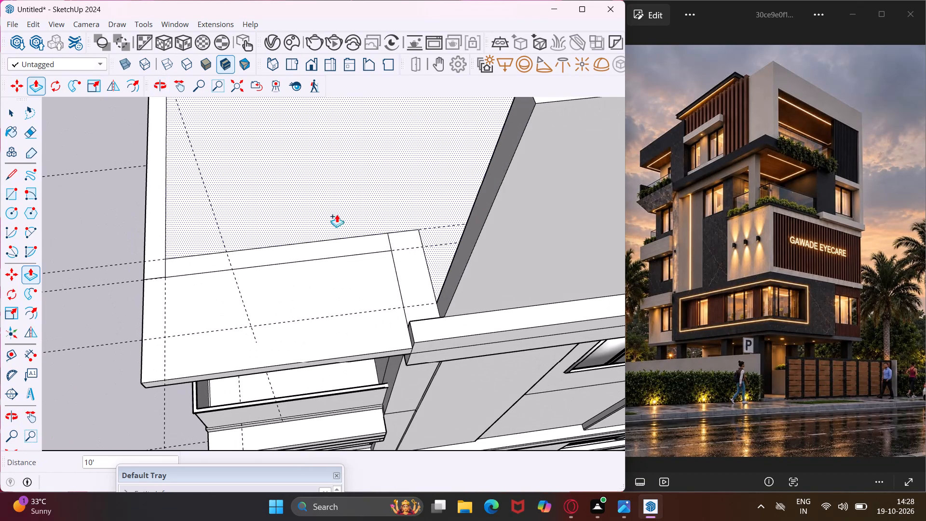
click(408, 265)
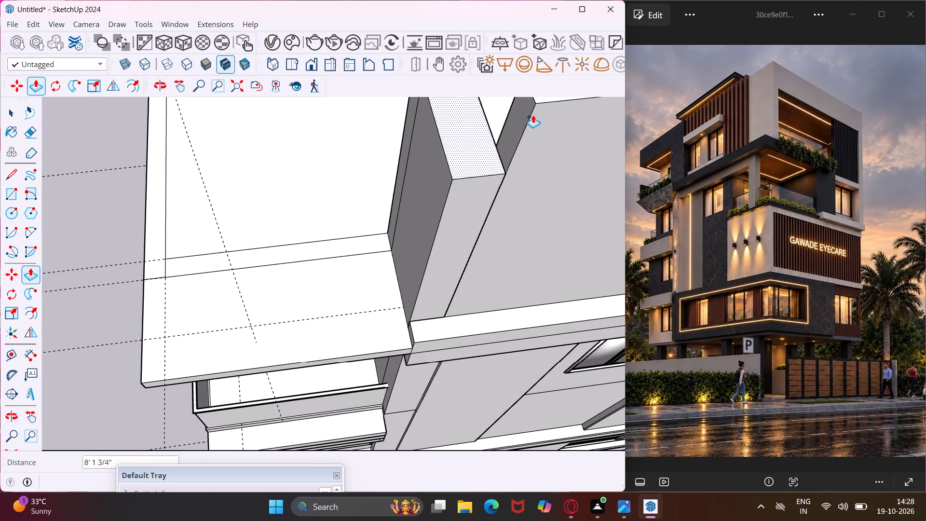
click(544, 100)
click(376, 241)
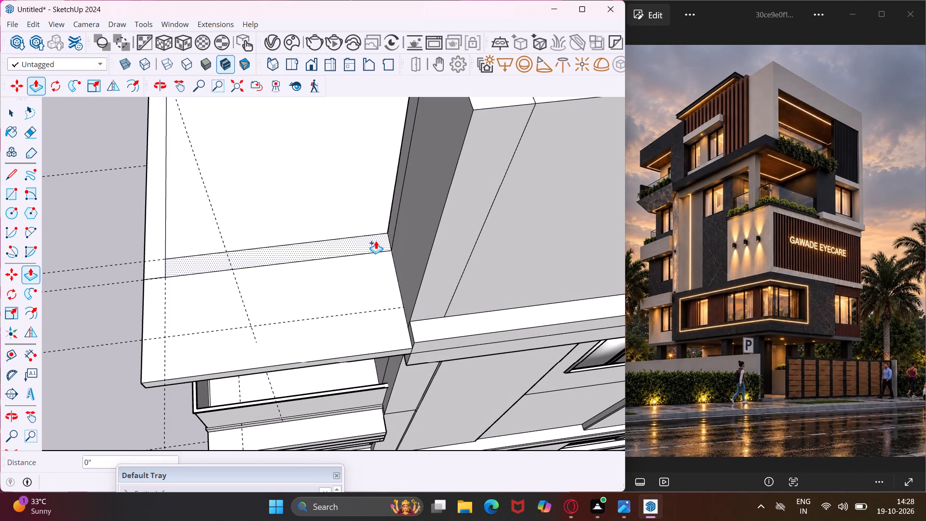
click(507, 107)
Push/Pull the remaining wall strip on the roof edge beside the notched balcony corner up 10' to close the storey.
middle_drag(248, 275, 281, 296)
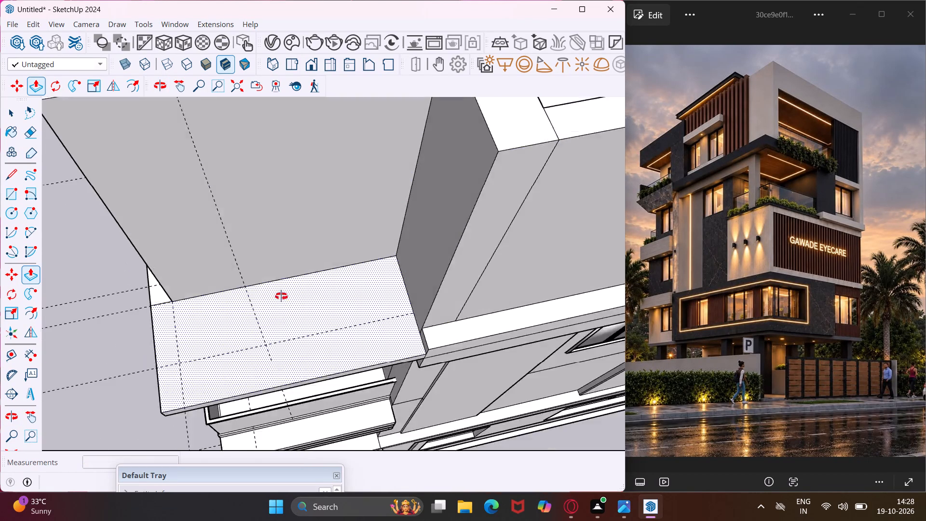
middle_drag(281, 296, 439, 259)
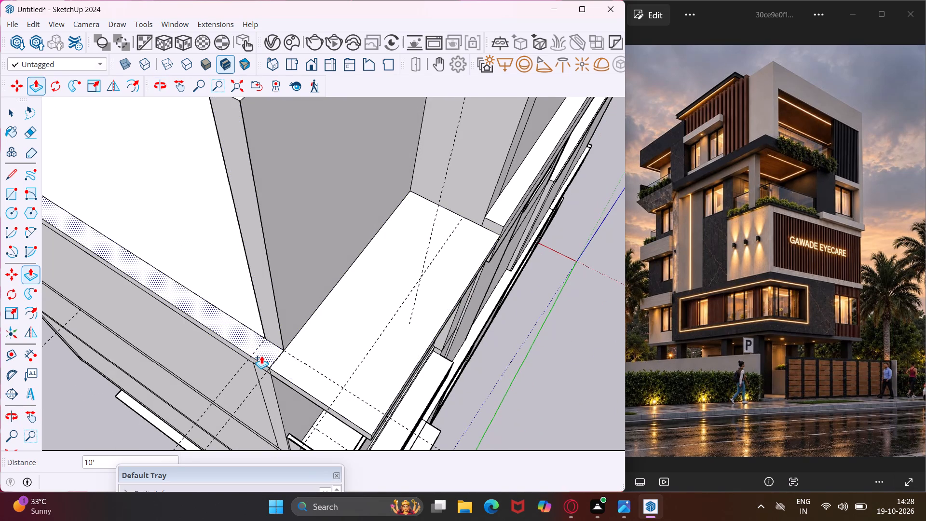
click(261, 356)
scroll(254, 335, down, 7)
click(275, 213)
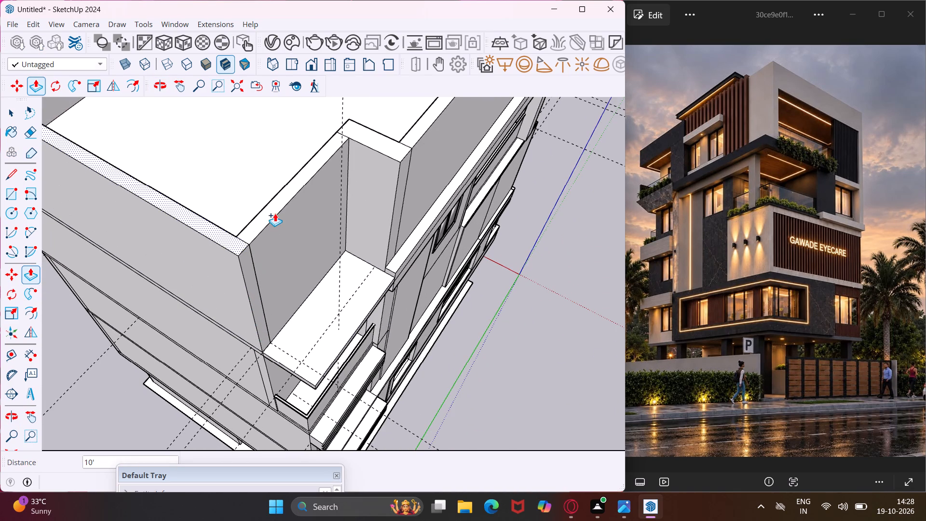
scroll(275, 213, down, 10)
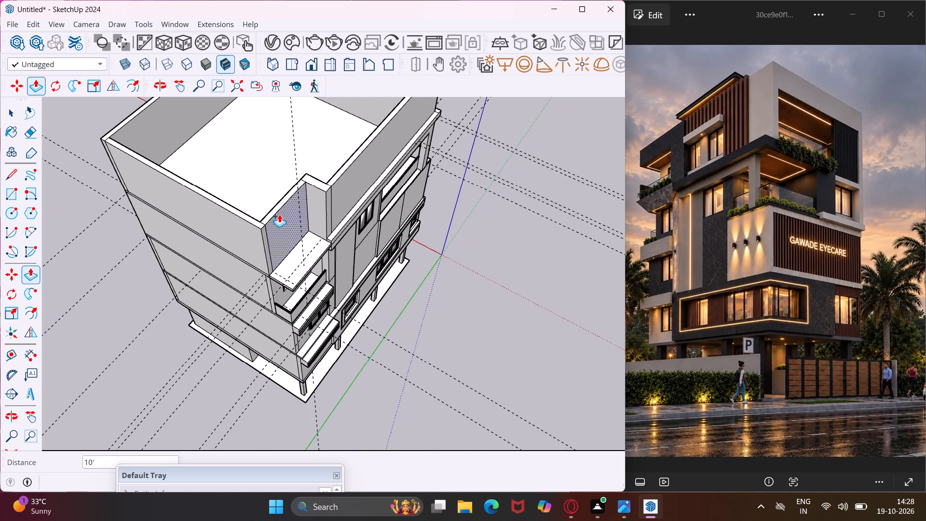
key(Escape)
key(space)
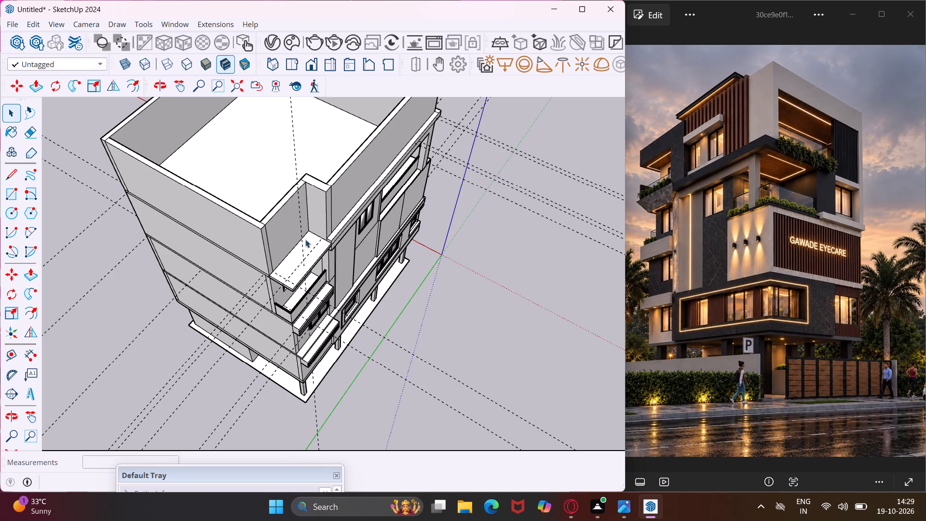
Examine the raised top-storey walls and the building's facades from several sides and from above.
middle_drag(308, 276, 214, 225)
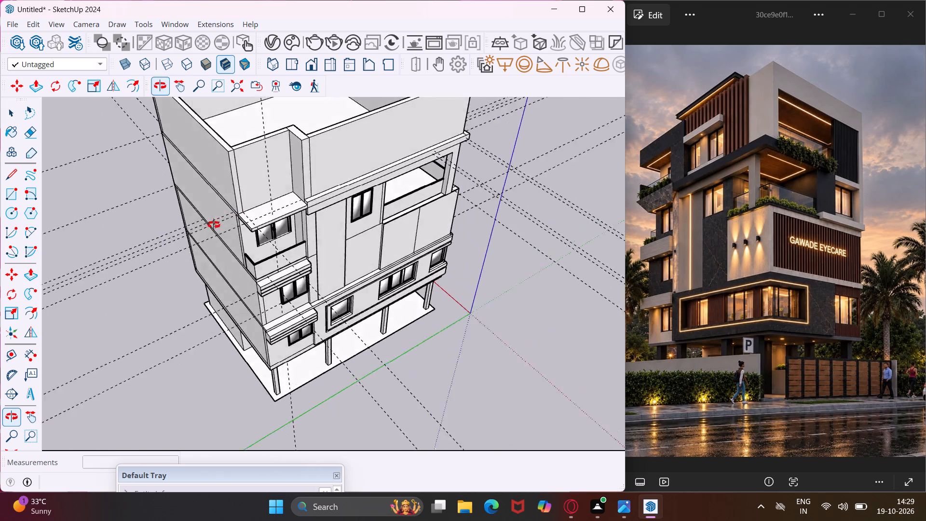
middle_drag(214, 225, 135, 228)
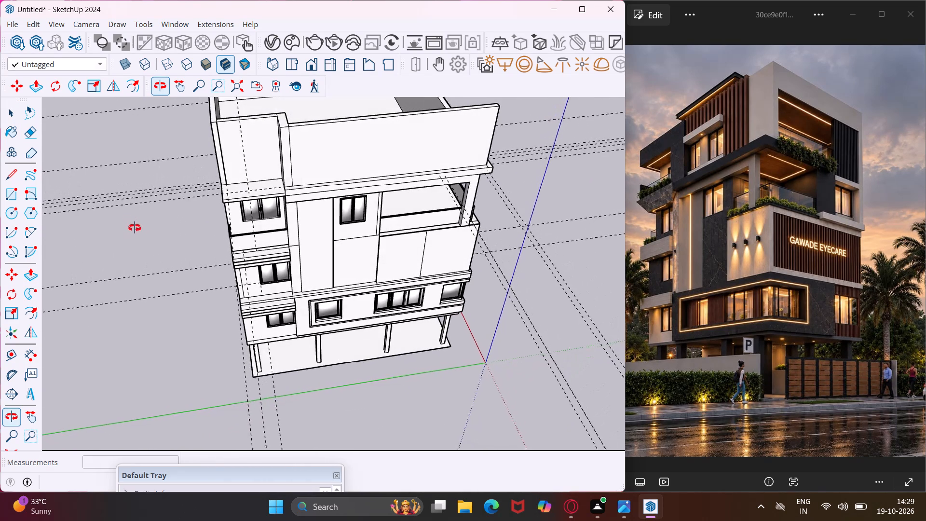
middle_drag(135, 228, 272, 148)
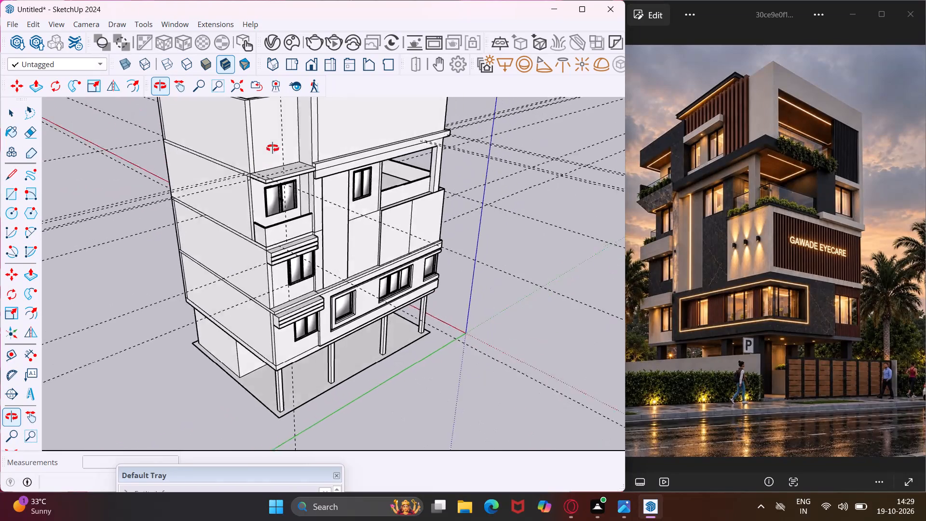
middle_drag(272, 148, 329, 148)
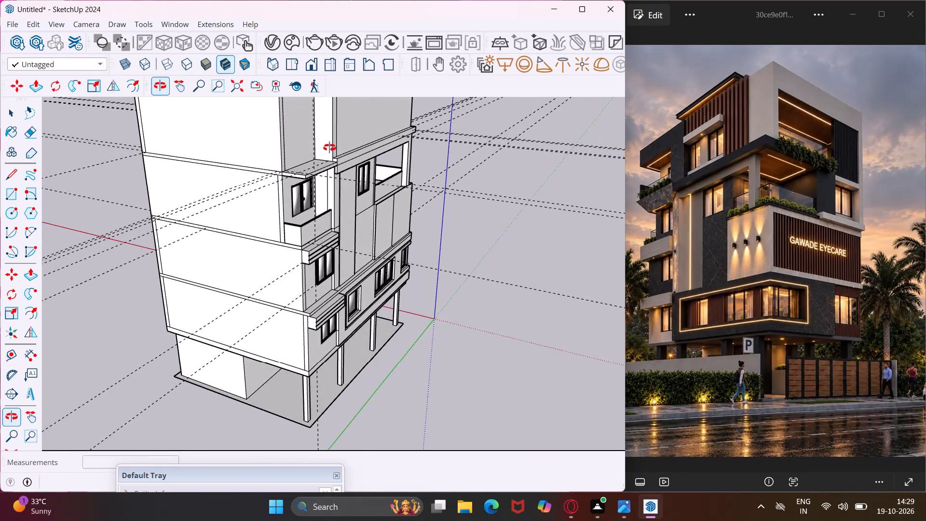
middle_drag(329, 148, 128, 308)
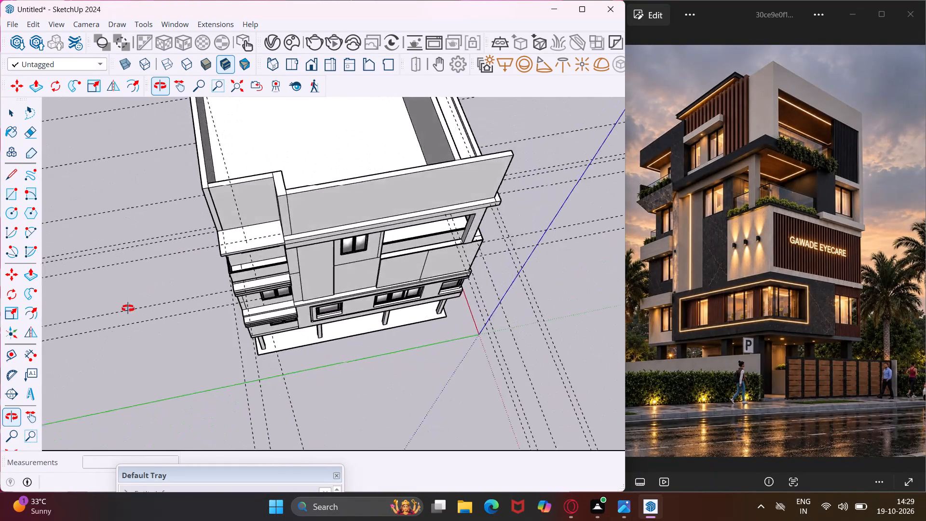
middle_drag(128, 308, 21, 376)
middle_drag(382, 240, 303, 261)
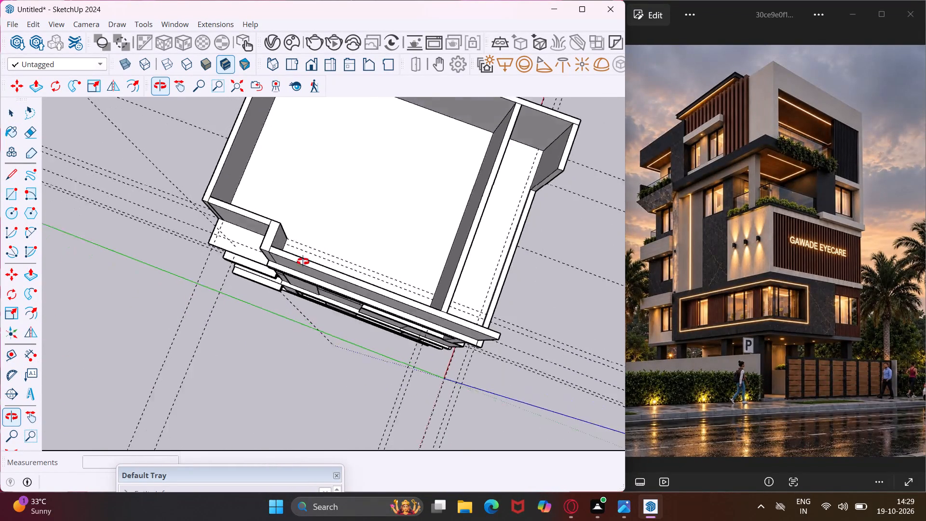
middle_drag(303, 261, 177, 171)
scroll(240, 245, down, 3)
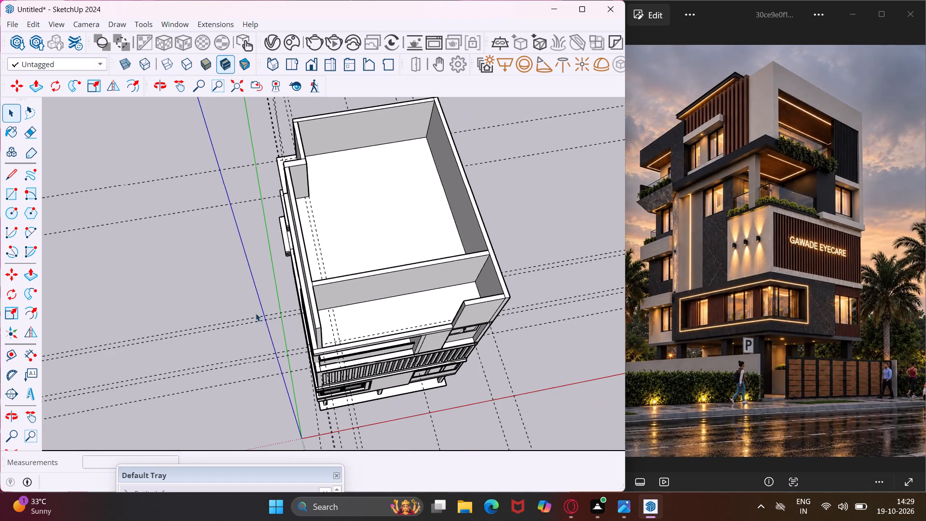
middle_drag(257, 315, 375, 186)
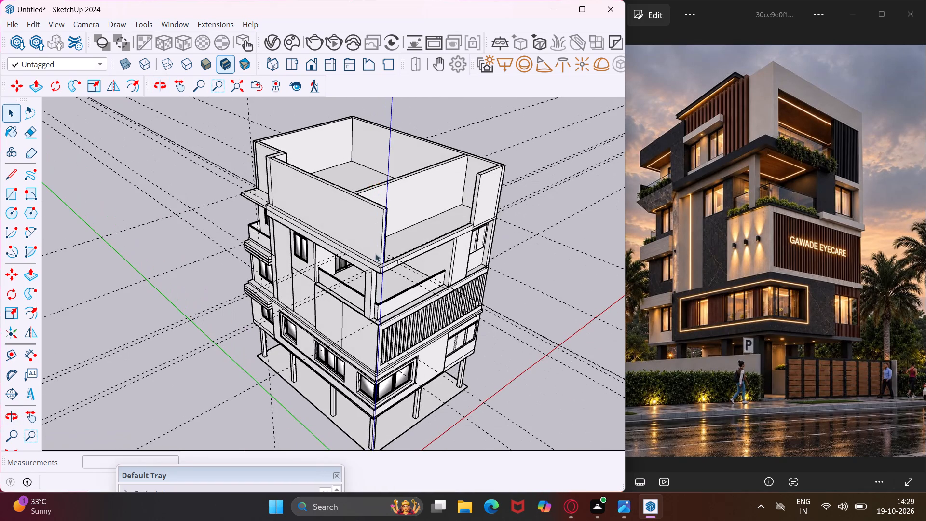
Erase the stray vertical line on the front face of the roof slab edge near the open balcony corner.
scroll(365, 269, up, 9)
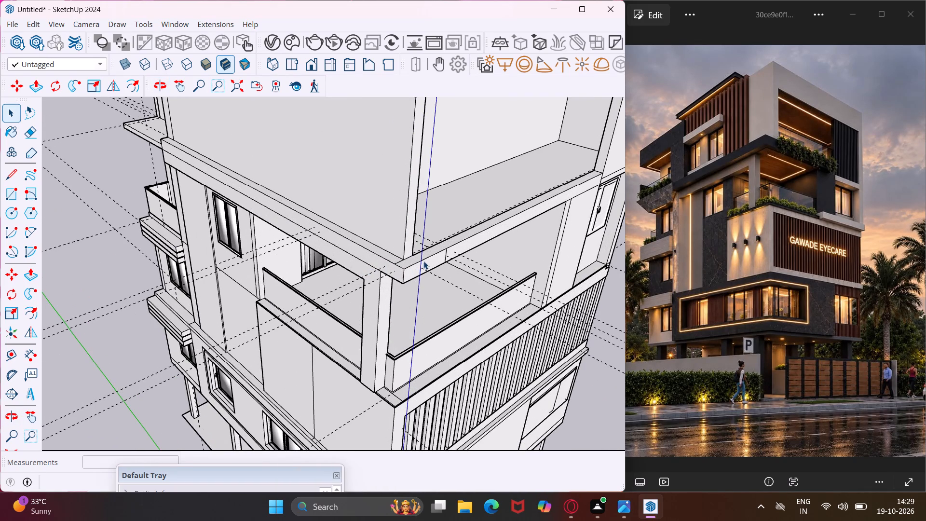
scroll(446, 257, up, 4)
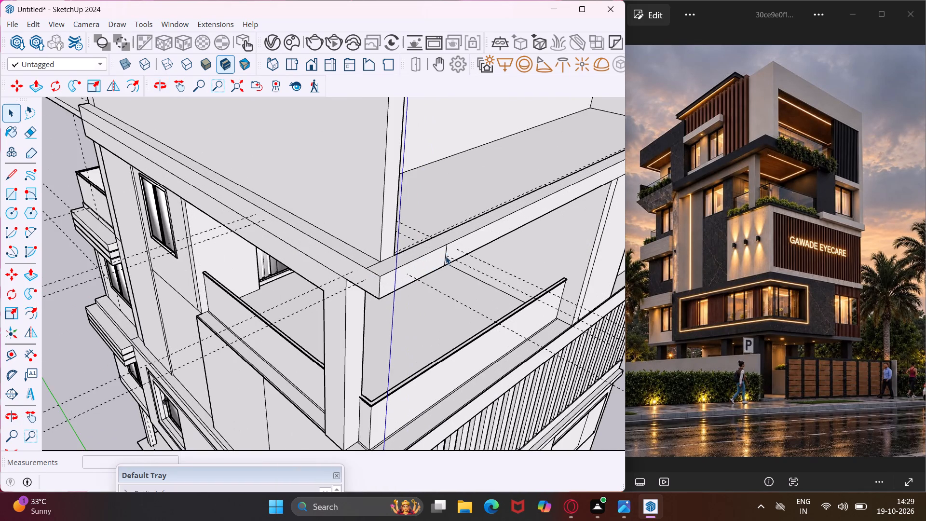
middle_drag(444, 256, 341, 224)
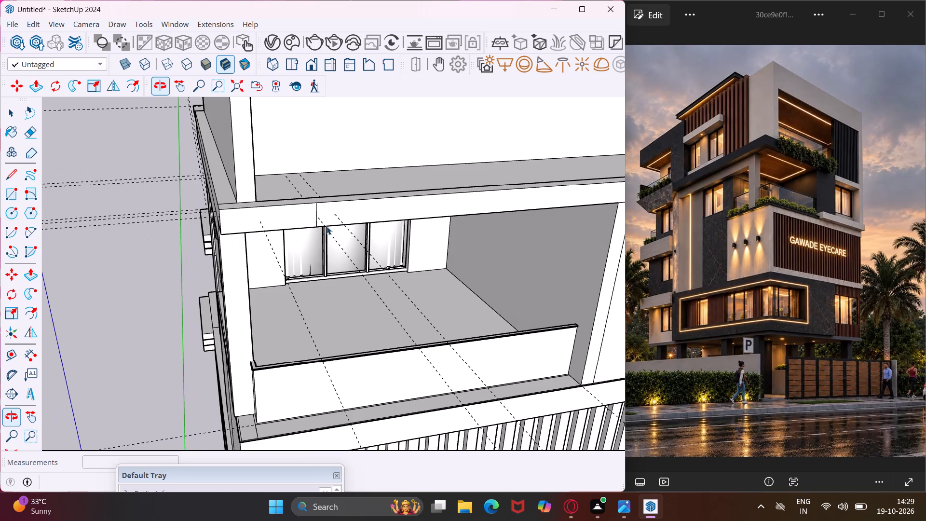
key(e)
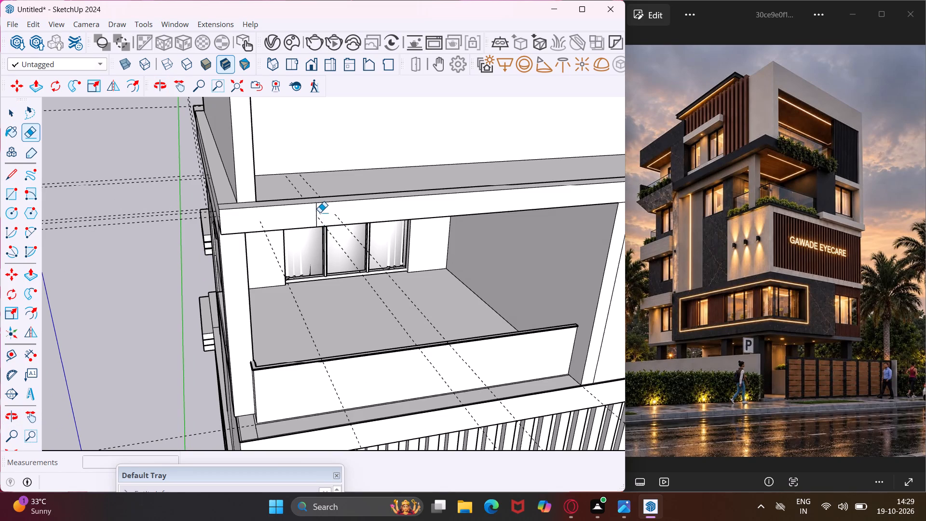
click(315, 213)
key(Escape)
key(space)
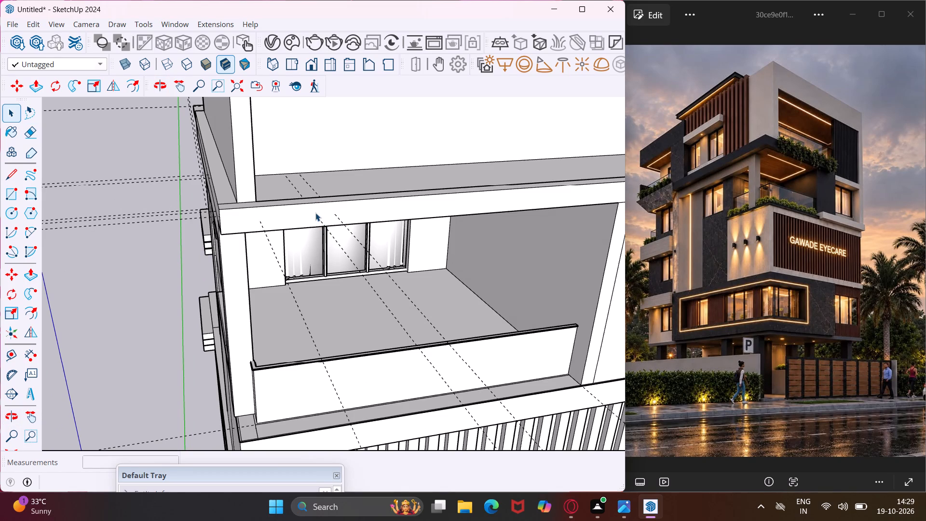
Draw a vertical rectangle about 6 3/8" wide and 10' tall along the inner edge of the top-storey front wall panel above the cupboard doors.
scroll(315, 213, down, 4)
middle_drag(330, 185, 214, 269)
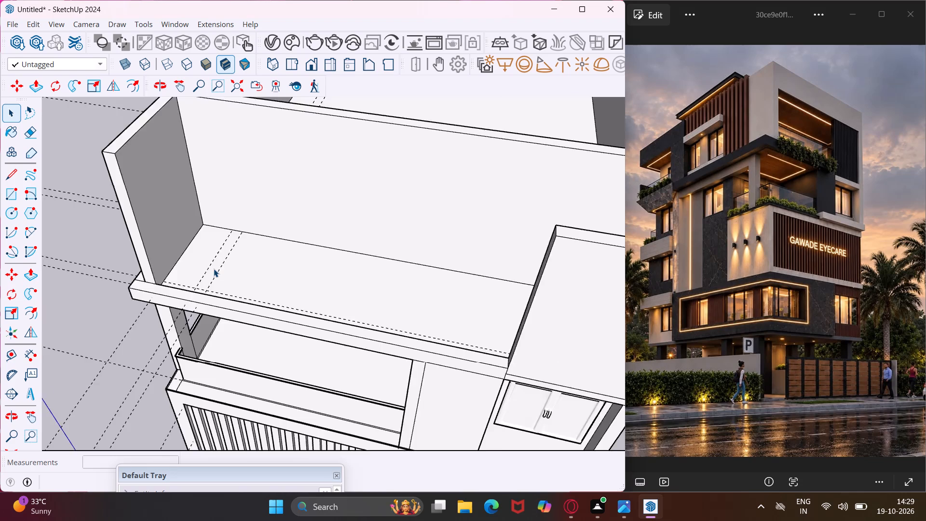
scroll(214, 269, down, 5)
middle_drag(426, 300, 437, 228)
scroll(437, 227, up, 4)
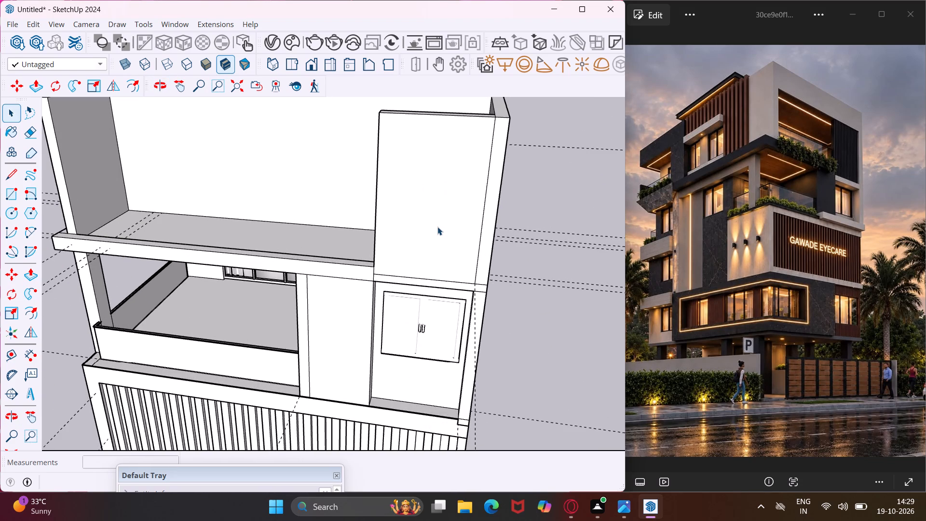
click(8, 201)
scroll(374, 273, up, 3)
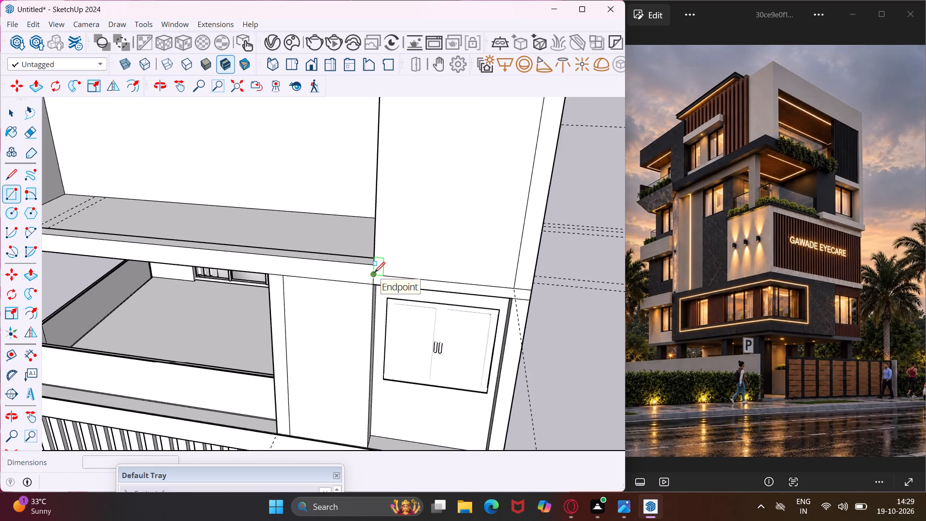
scroll(374, 273, up, 7)
middle_drag(377, 275, 350, 273)
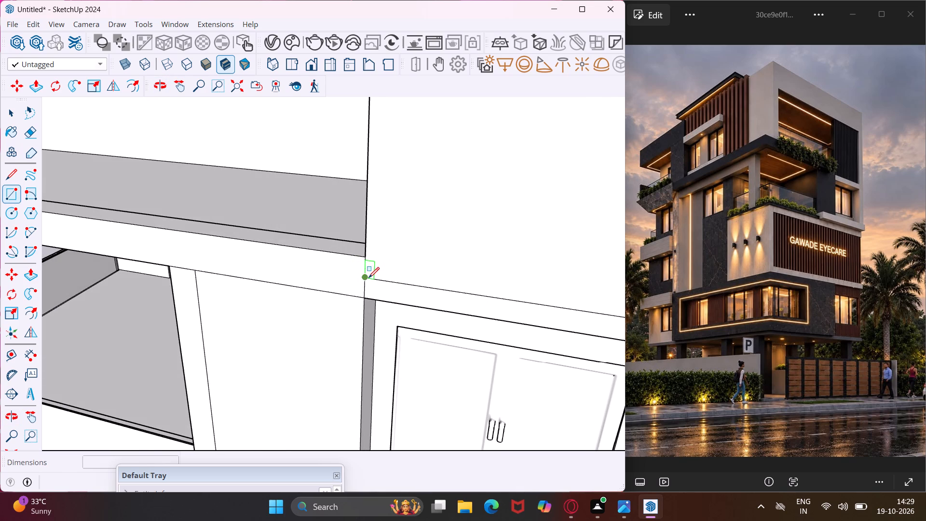
click(366, 278)
scroll(409, 223, down, 7)
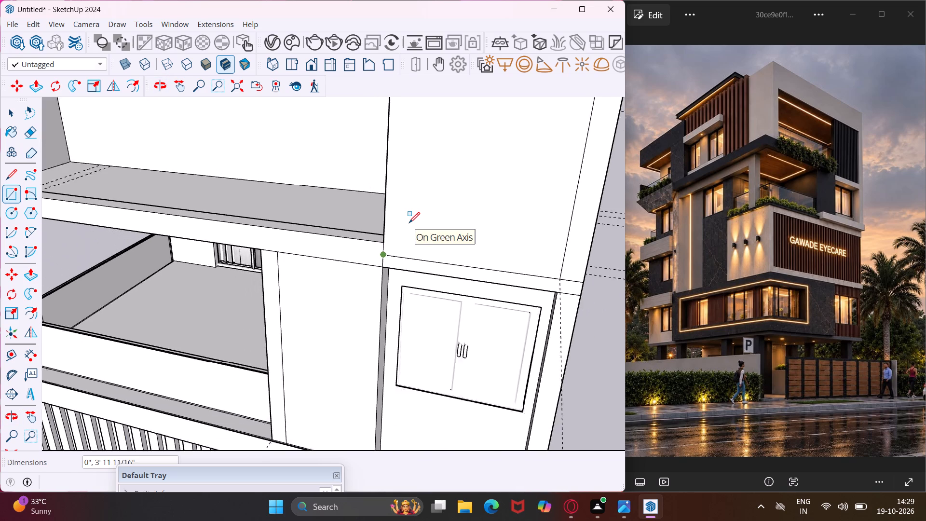
scroll(409, 223, down, 8)
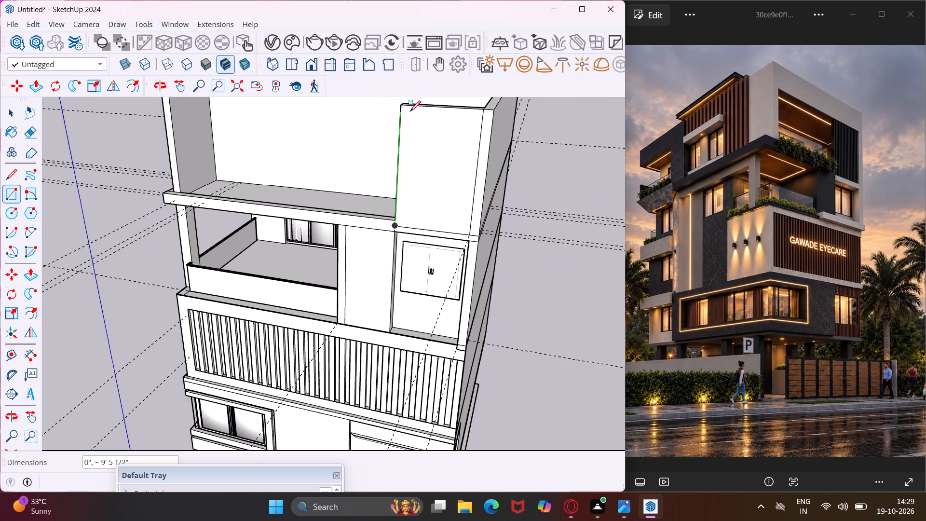
scroll(411, 108, up, 7)
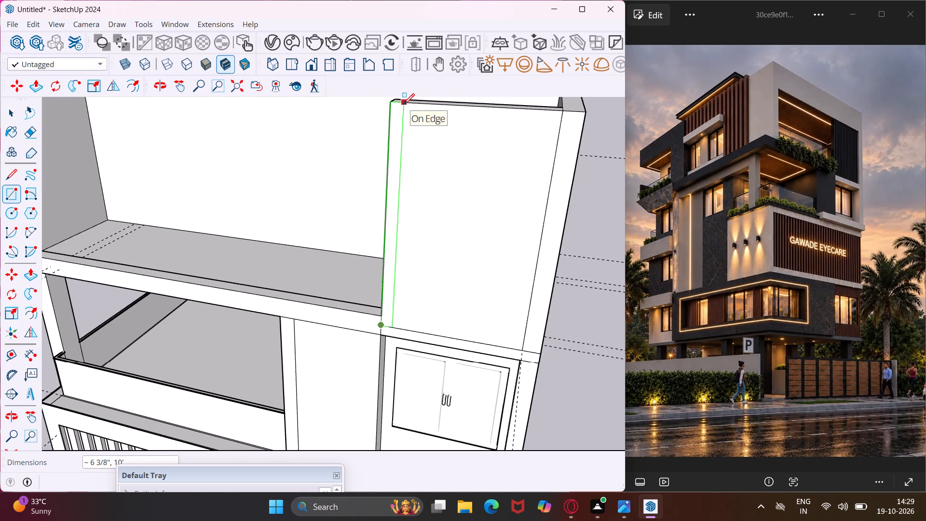
click(404, 104)
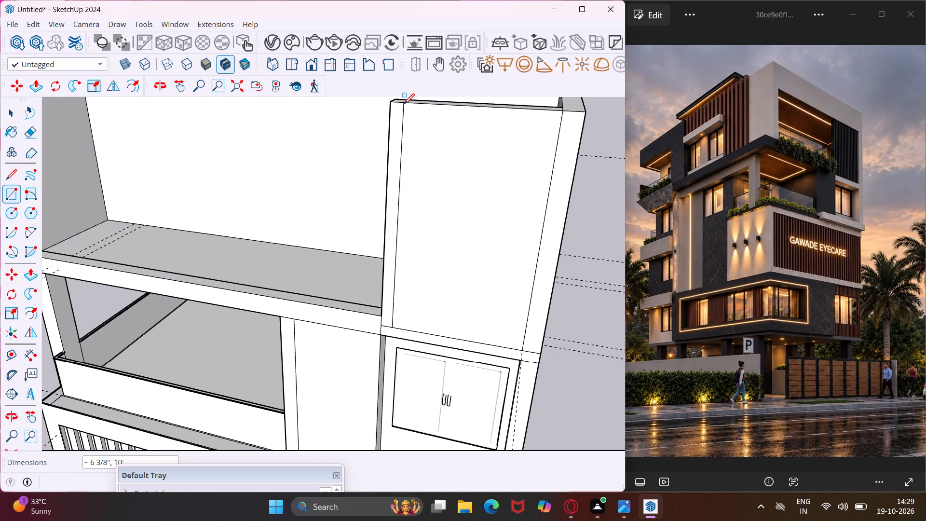
key(Escape)
key(space)
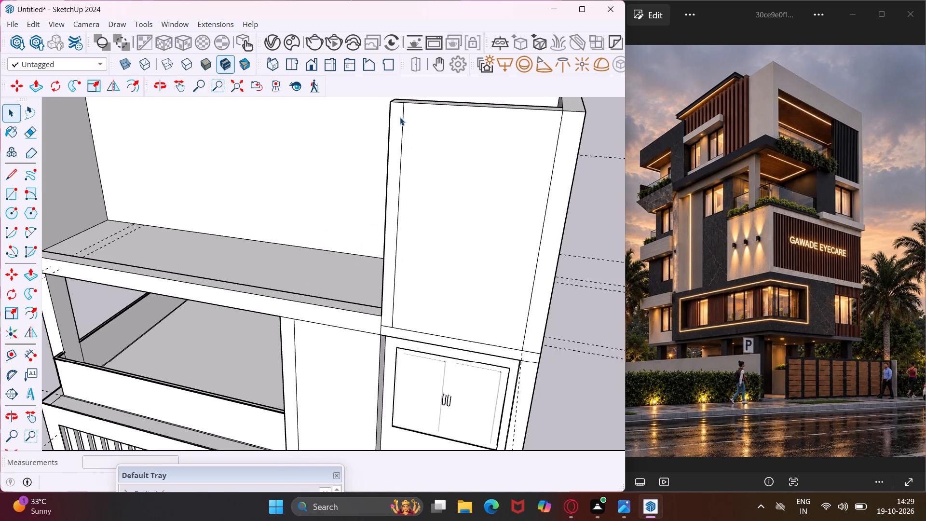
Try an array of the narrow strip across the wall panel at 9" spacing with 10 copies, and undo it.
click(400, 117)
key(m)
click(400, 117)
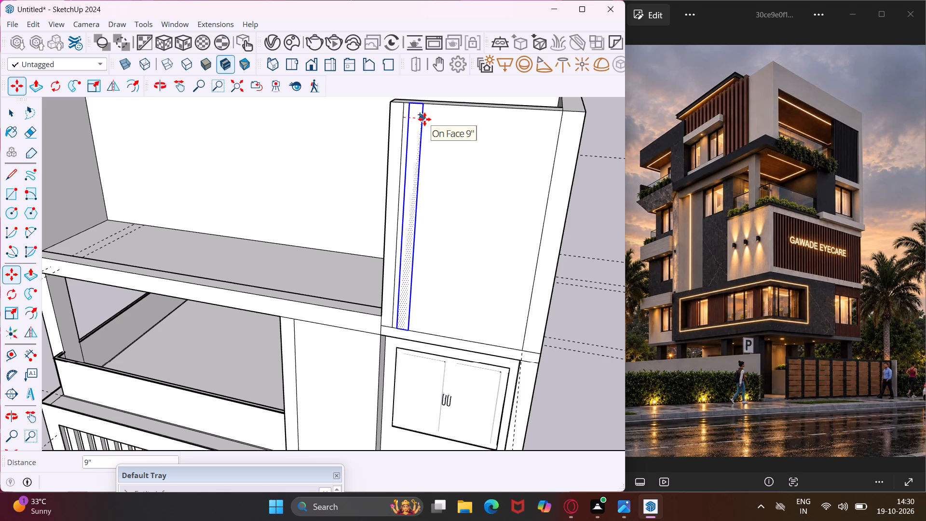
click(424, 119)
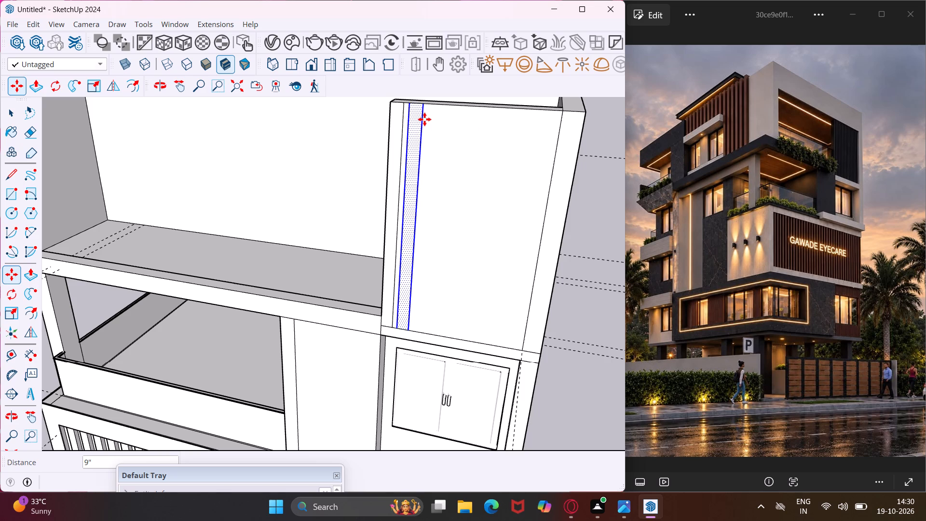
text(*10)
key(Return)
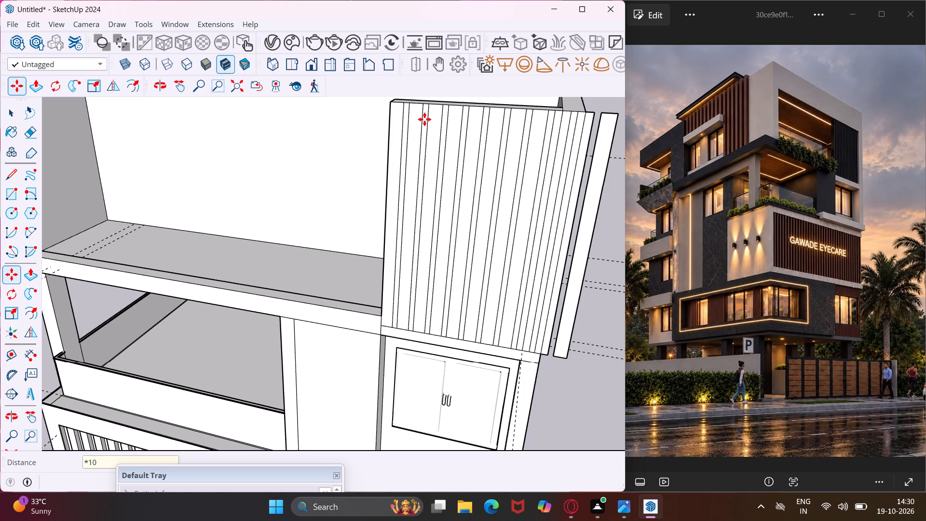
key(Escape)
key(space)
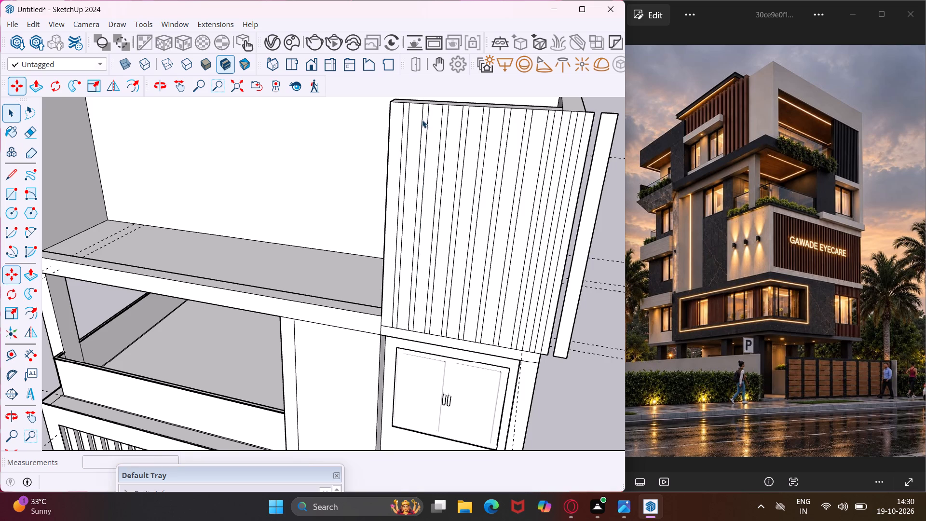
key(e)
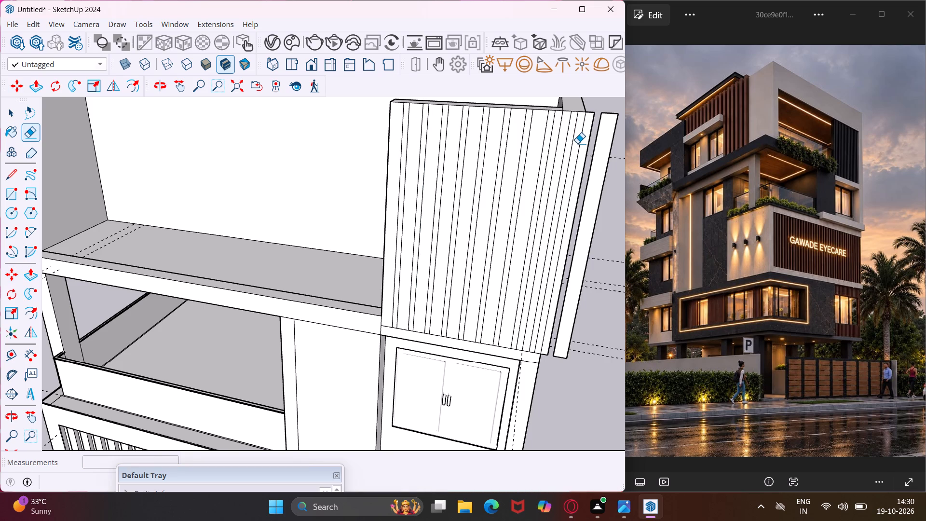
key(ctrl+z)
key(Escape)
Copy the narrow strip about 1' 1/8" across the wall panel and array it with 6 copies.
key(space)
click(395, 174)
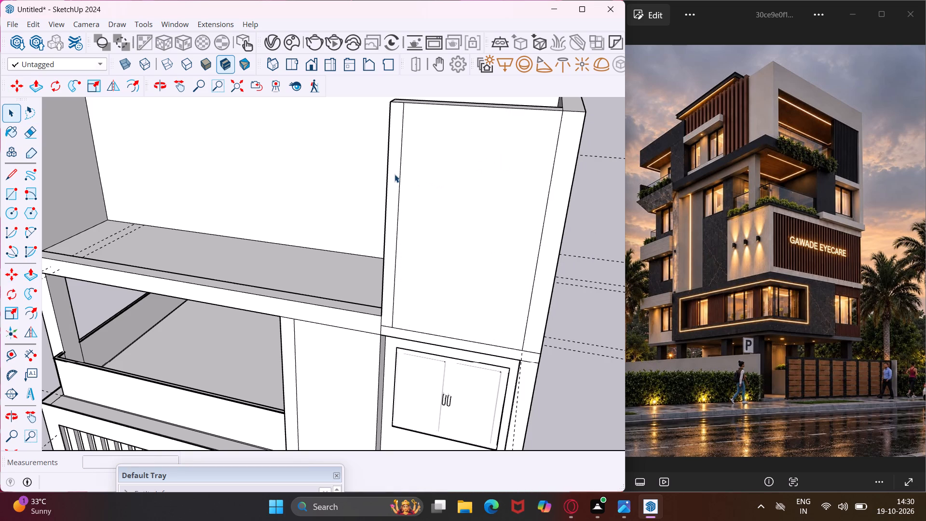
key(m)
click(395, 174)
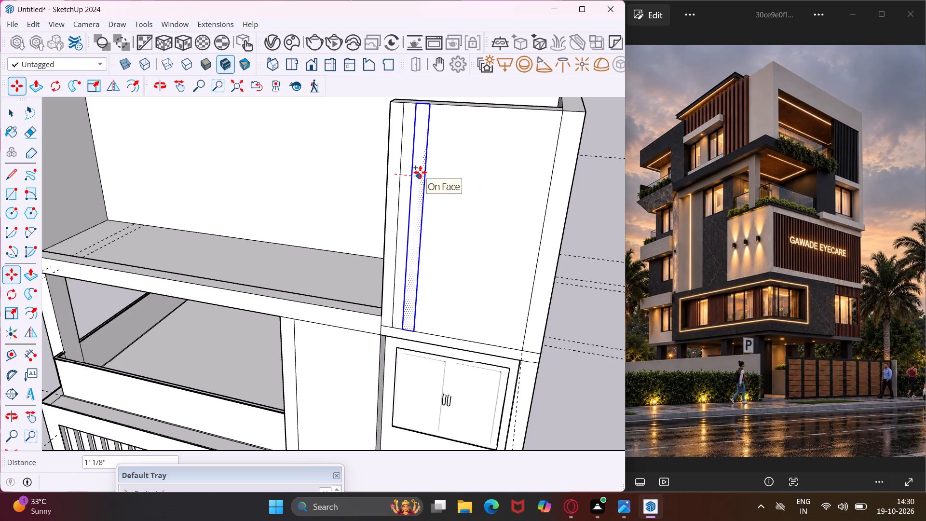
click(420, 172)
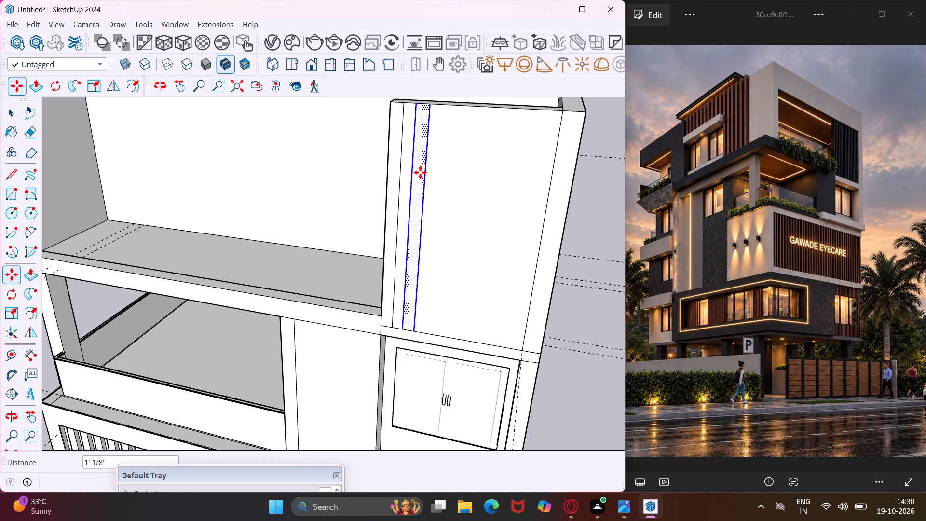
key(asterisk)
key(6)
key(Return)
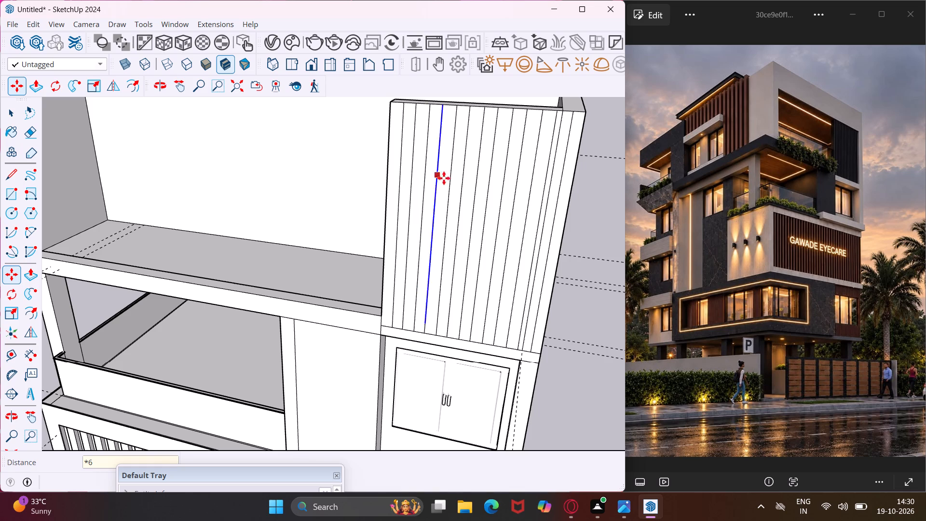
key(Escape)
key(space)
Erase the extra vertical line beside the last strip near the wall panel's outer corner.
scroll(543, 243, up, 3)
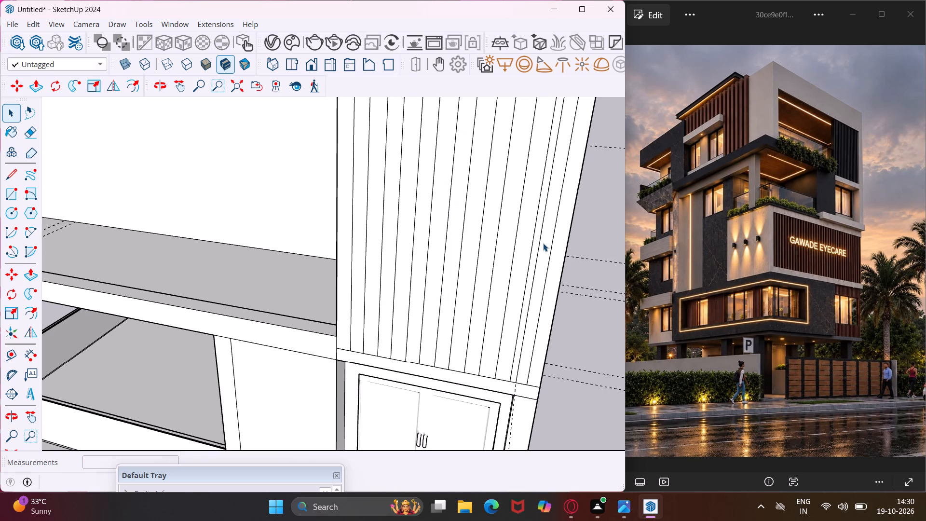
scroll(543, 243, down, 2)
key(e)
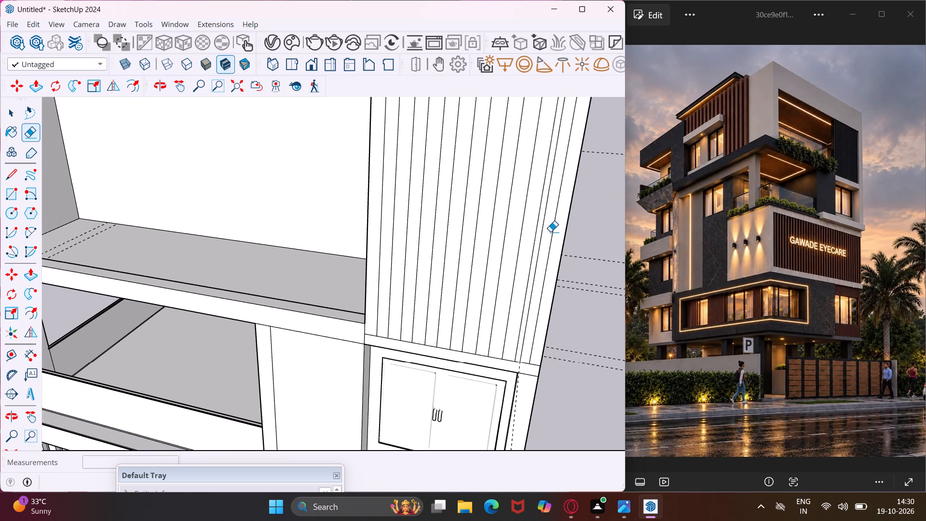
click(555, 228)
scroll(548, 228, down, 1)
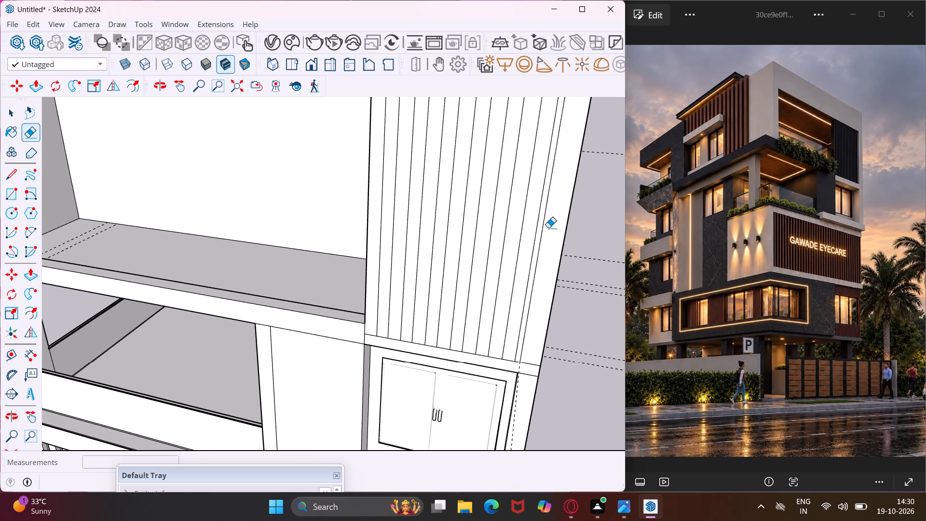
scroll(548, 228, down, 2)
key(Escape)
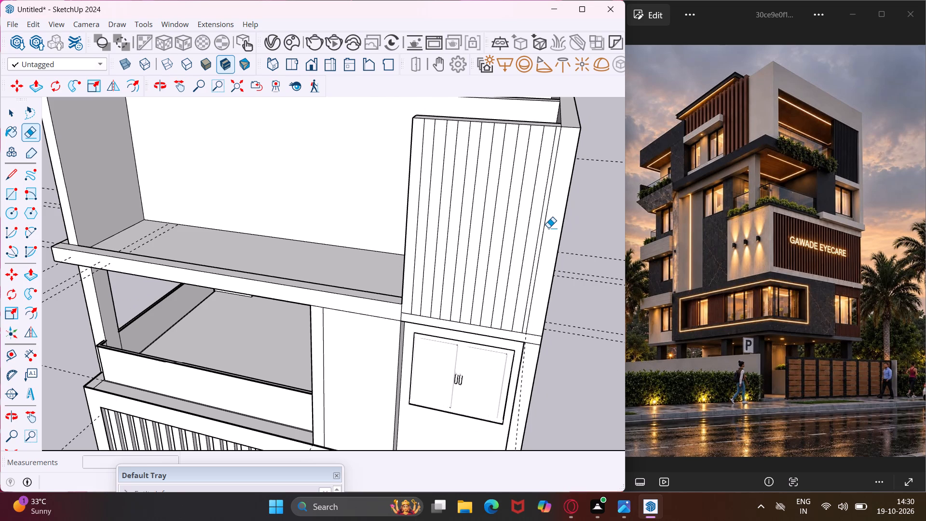
key(space)
Push/Pull the gap beside the first strip inward about 3 3/8" to form a groove in the wall panel.
scroll(425, 194, up, 3)
click(425, 196)
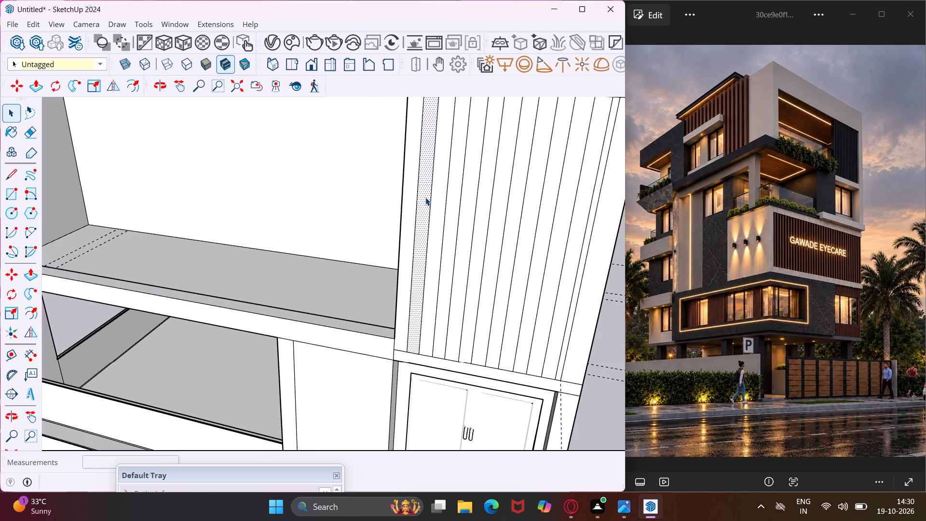
key(p)
click(425, 197)
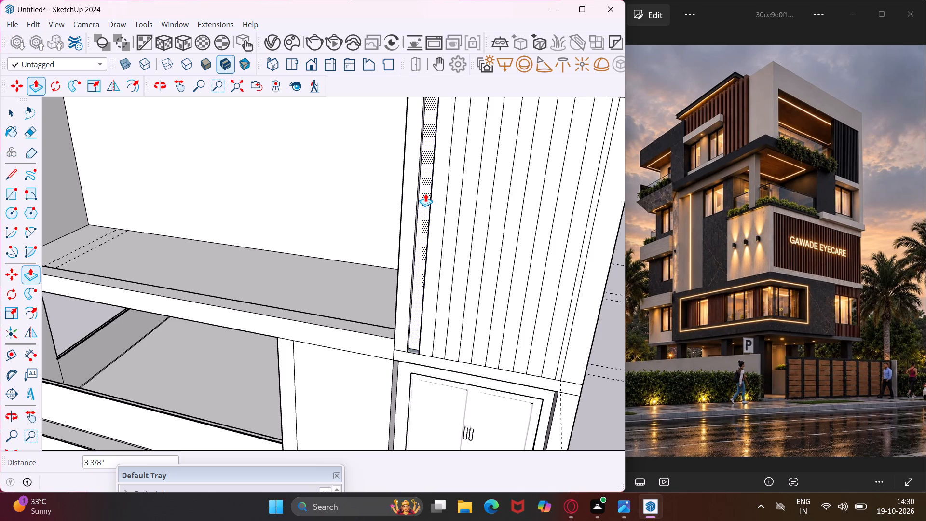
click(425, 193)
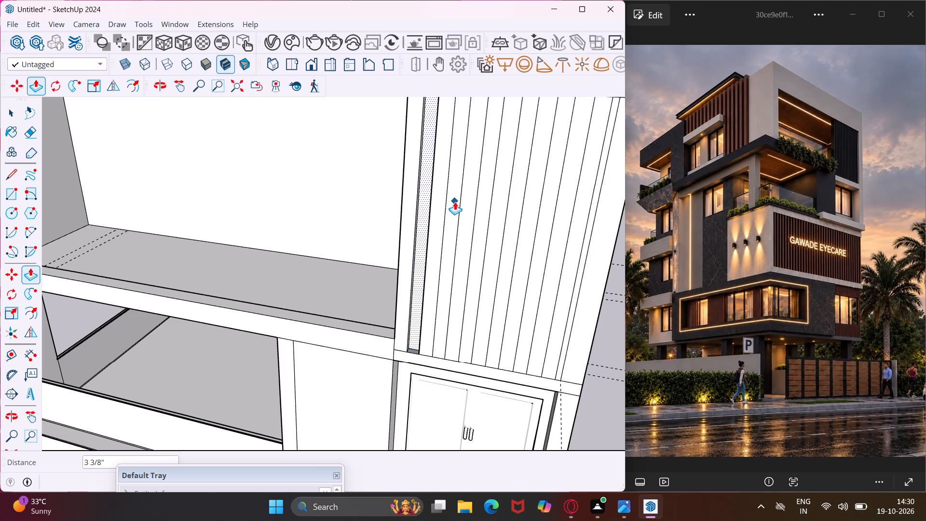
Repeat the same Push/Pull depth on the five remaining gaps between strips to complete the vertical slat pattern.
key(Escape)
click(455, 202)
click(455, 202)
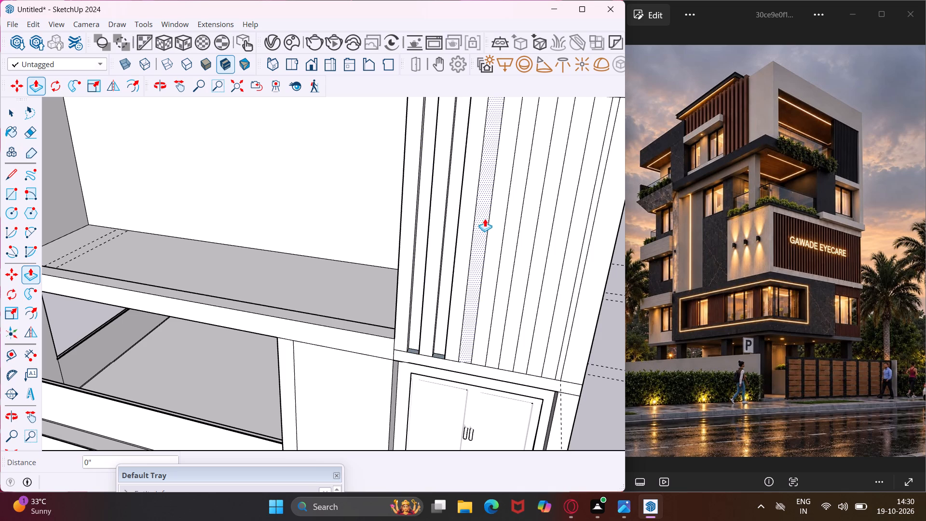
double_click(485, 219)
click(510, 233)
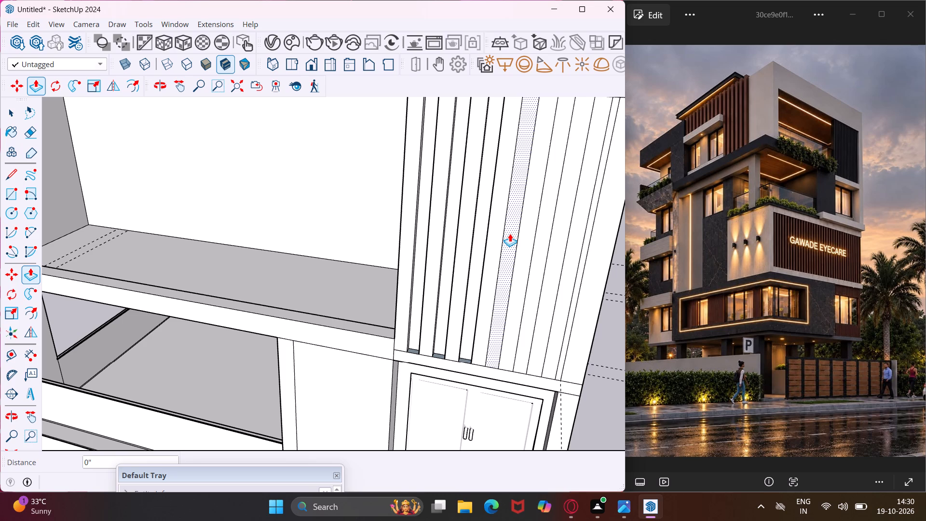
double_click(510, 233)
double_click(537, 253)
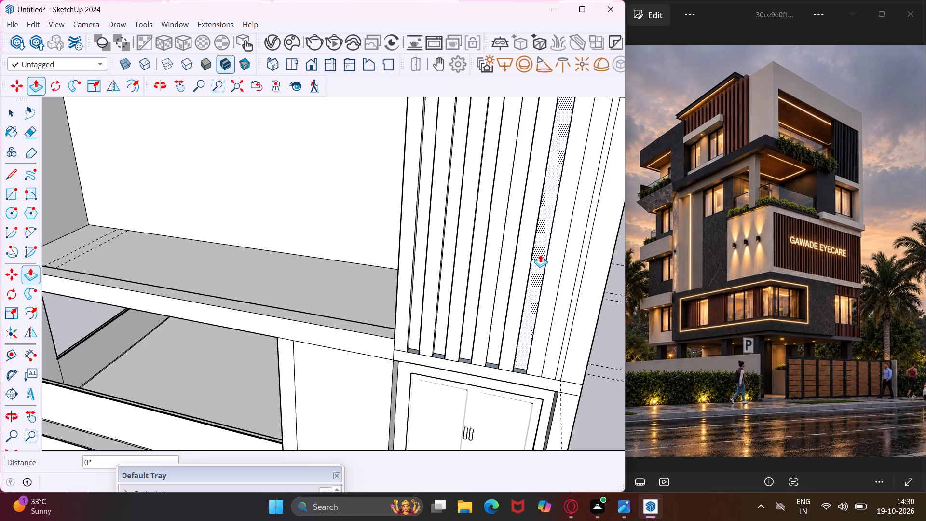
double_click(565, 267)
key(Escape)
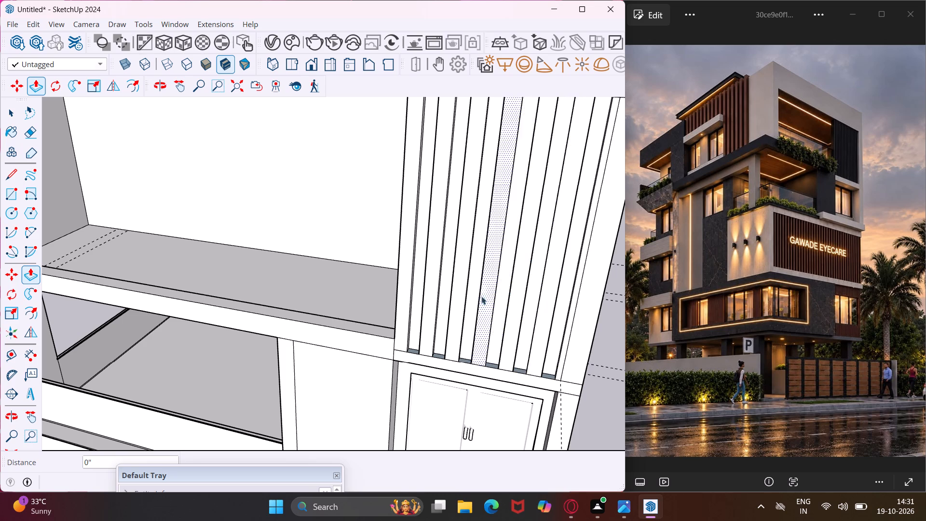
key(space)
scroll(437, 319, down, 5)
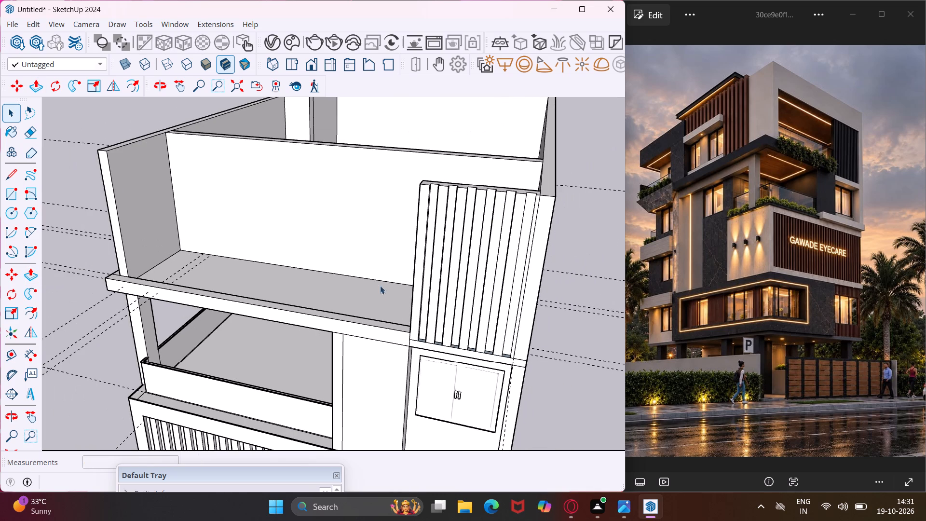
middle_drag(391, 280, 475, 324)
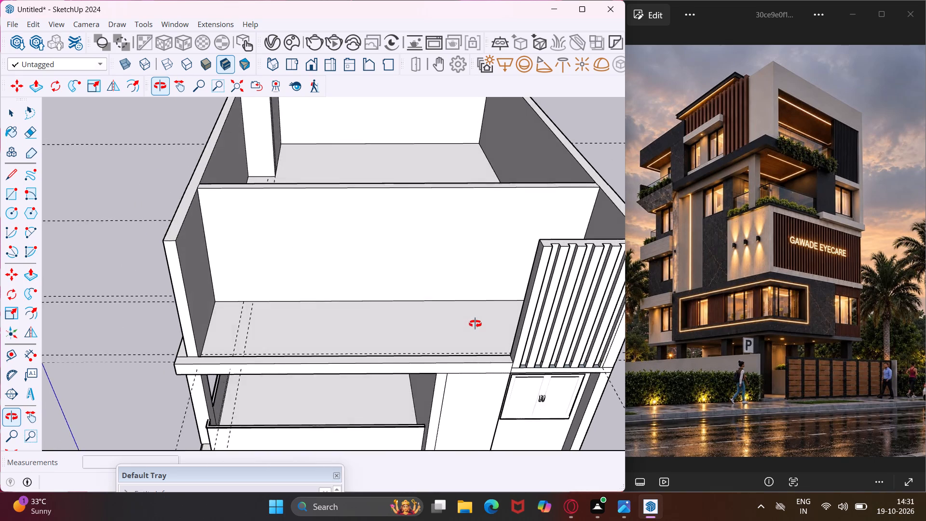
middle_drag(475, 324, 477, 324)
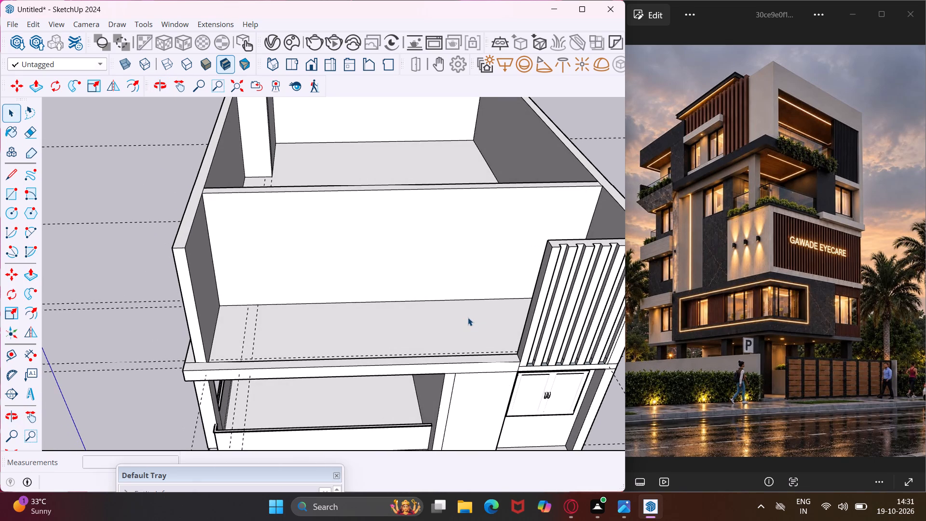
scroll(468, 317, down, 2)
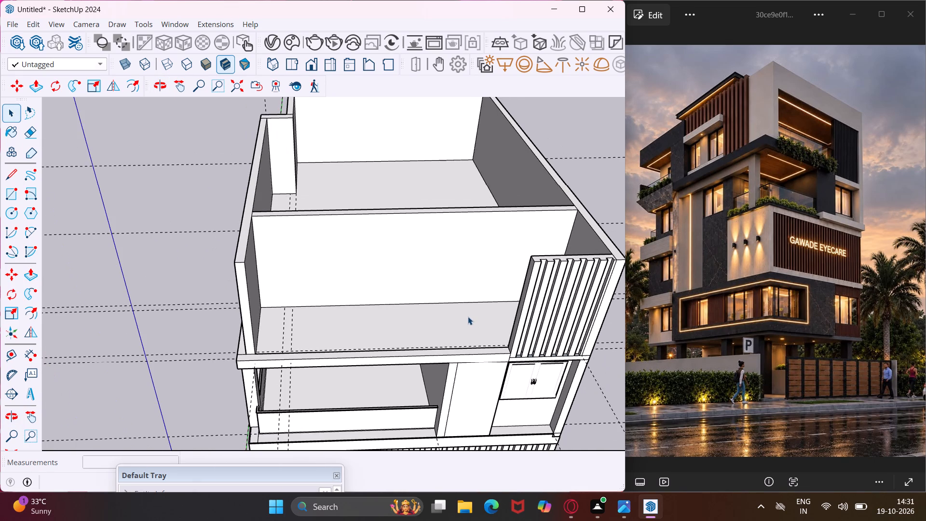
Draw a rectangle about 9' 3" by 22' 8" on the top storey's front cross wall, starting at its bottom corner beside the side wall.
middle_drag(468, 316, 396, 341)
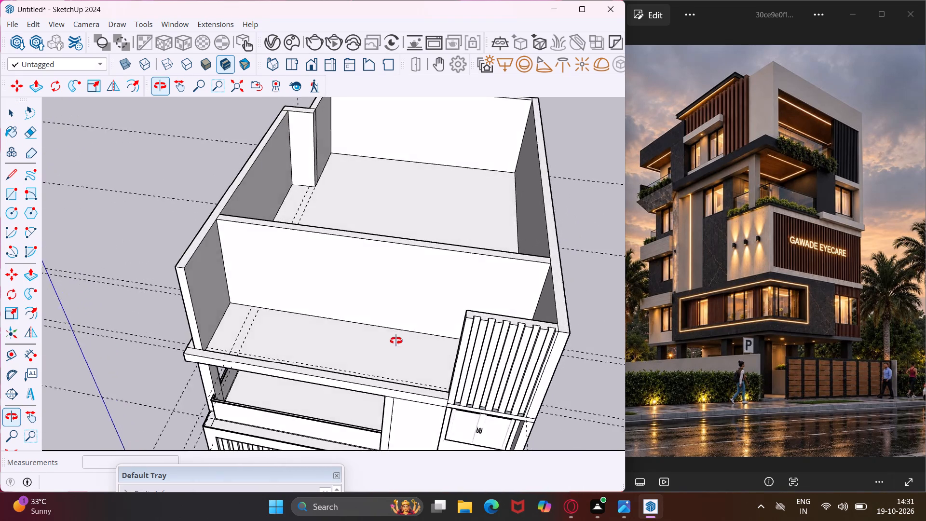
middle_drag(396, 341, 390, 344)
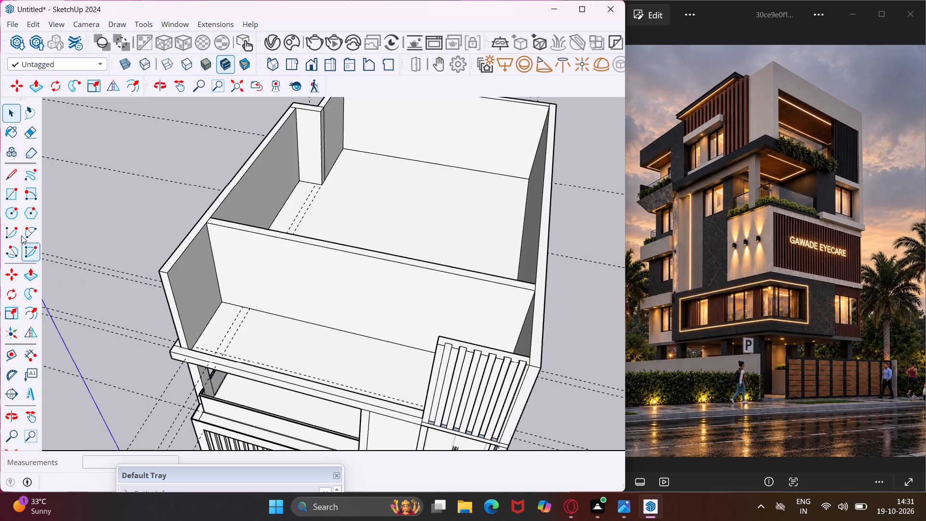
click(15, 198)
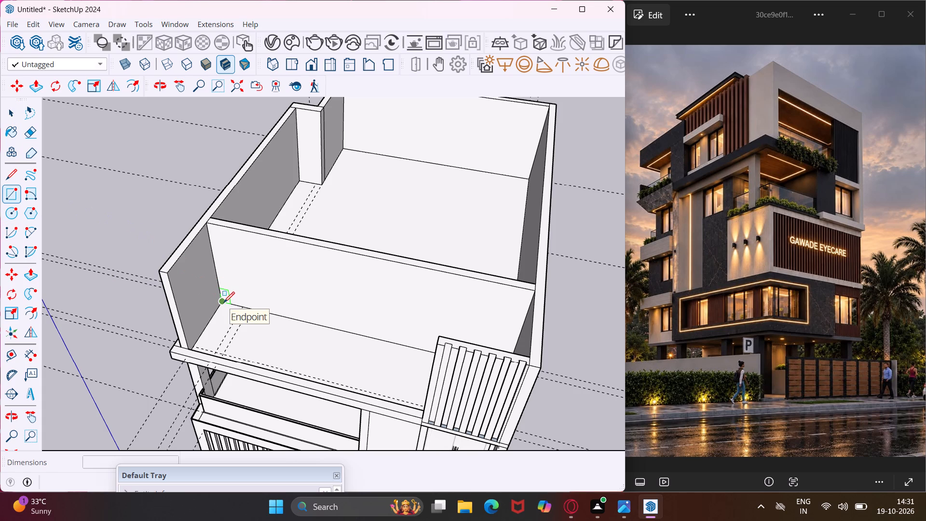
click(224, 302)
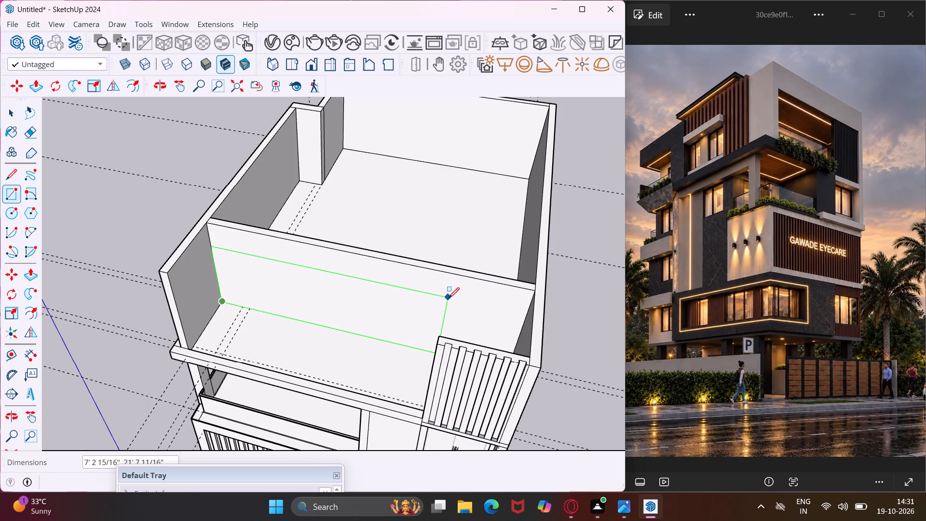
click(465, 284)
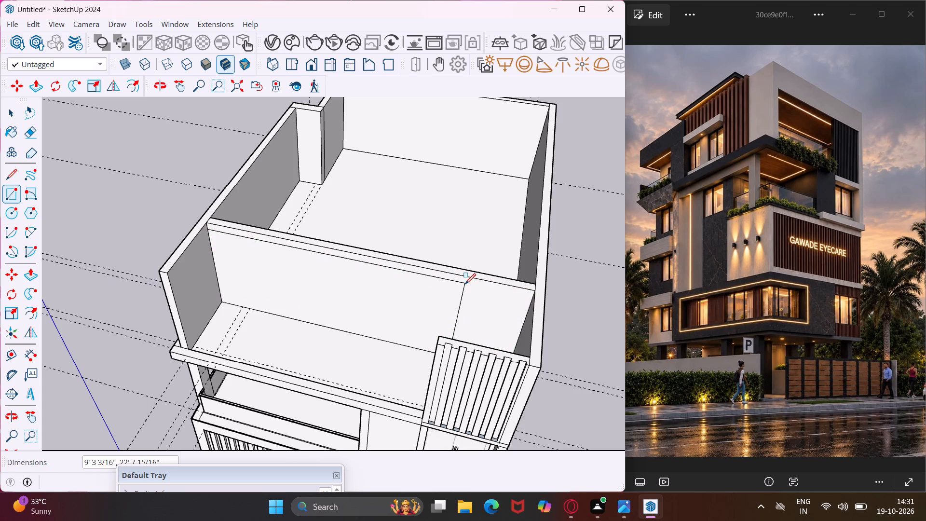
key(Escape)
key(space)
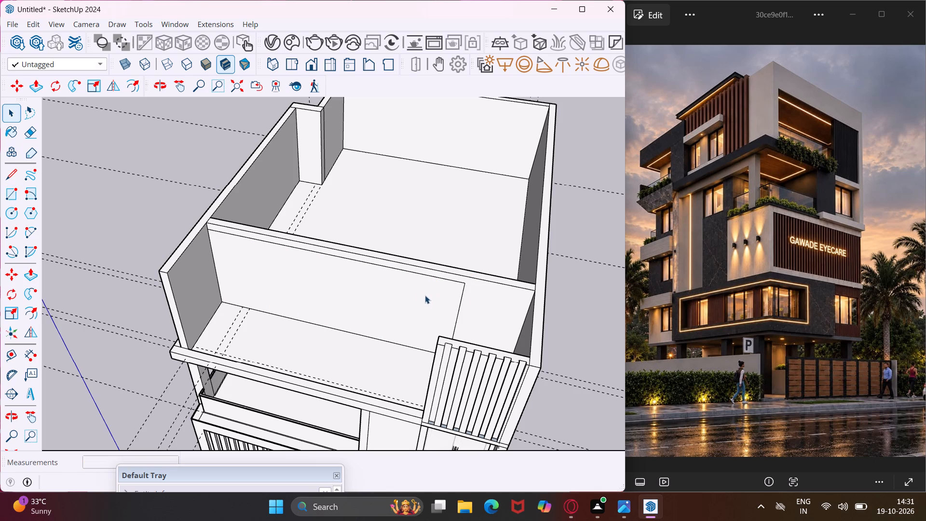
Push/Pull the rectangle 9" through the cross wall to cut a large window opening.
click(420, 294)
key(p)
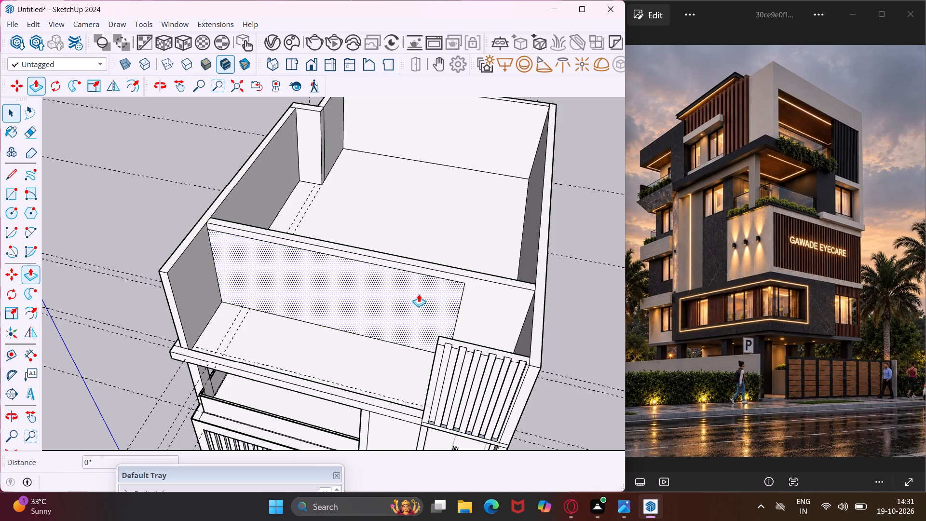
click(420, 294)
middle_drag(442, 260, 413, 320)
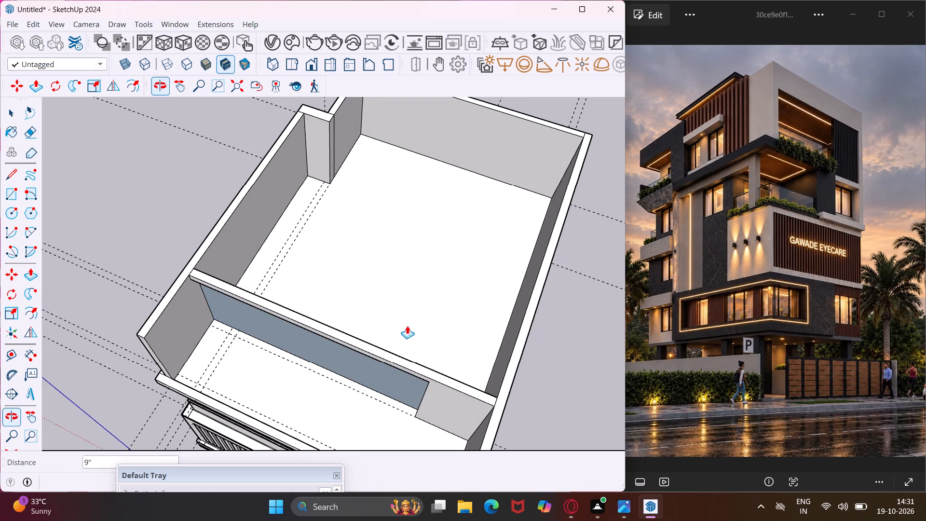
click(403, 358)
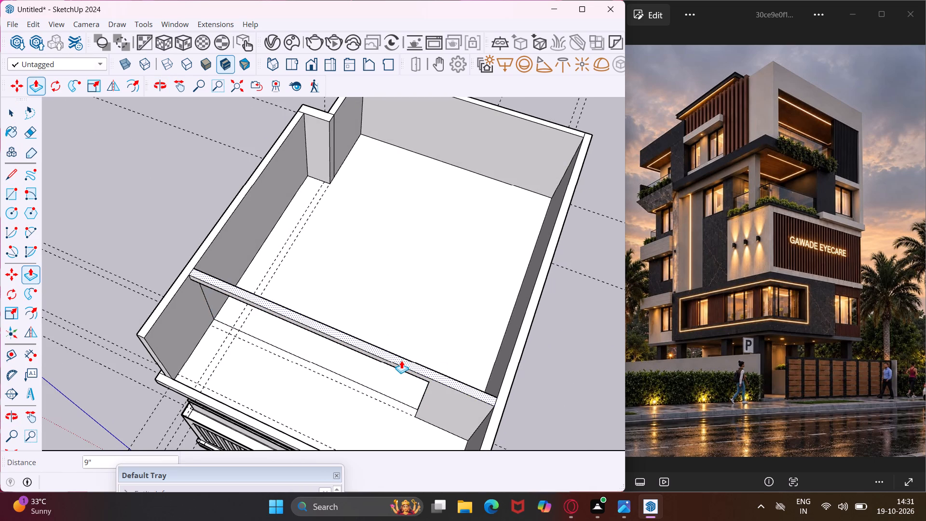
key(Escape)
key(space)
Import Window 46-47 from the Chaos Cosmos library and place it at the base of the new opening.
middle_drag(379, 381, 505, 295)
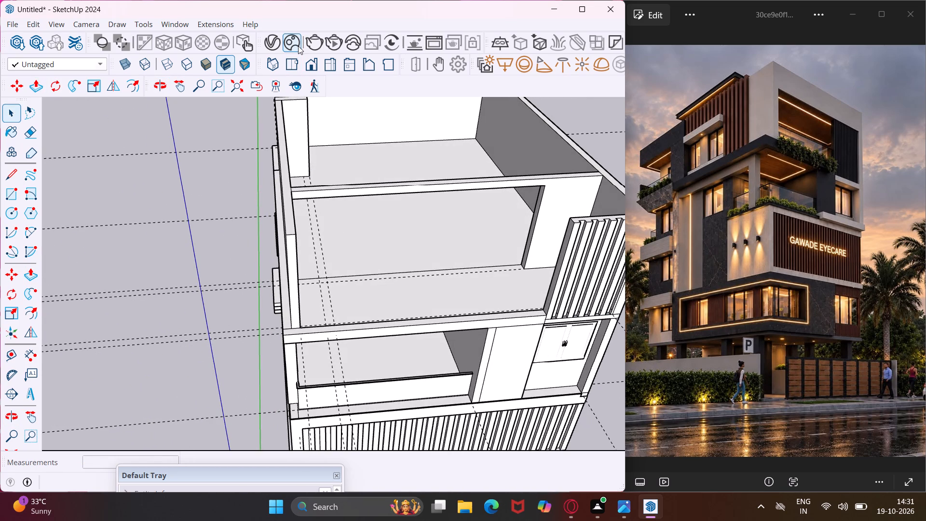
click(298, 46)
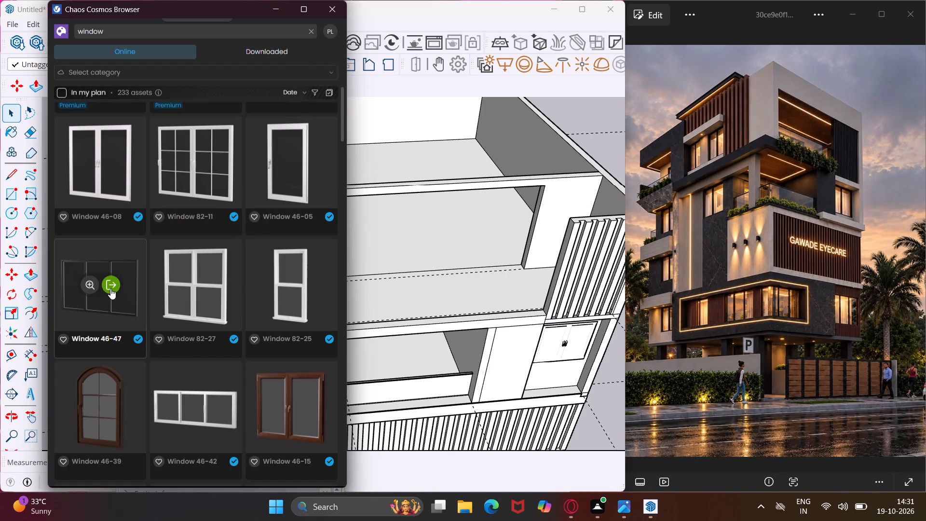
click(106, 282)
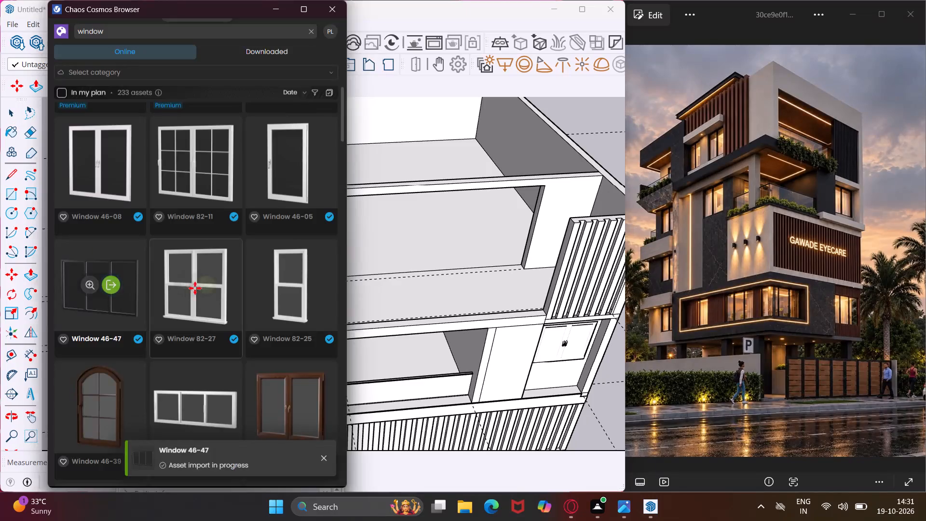
scroll(372, 276, up, 3)
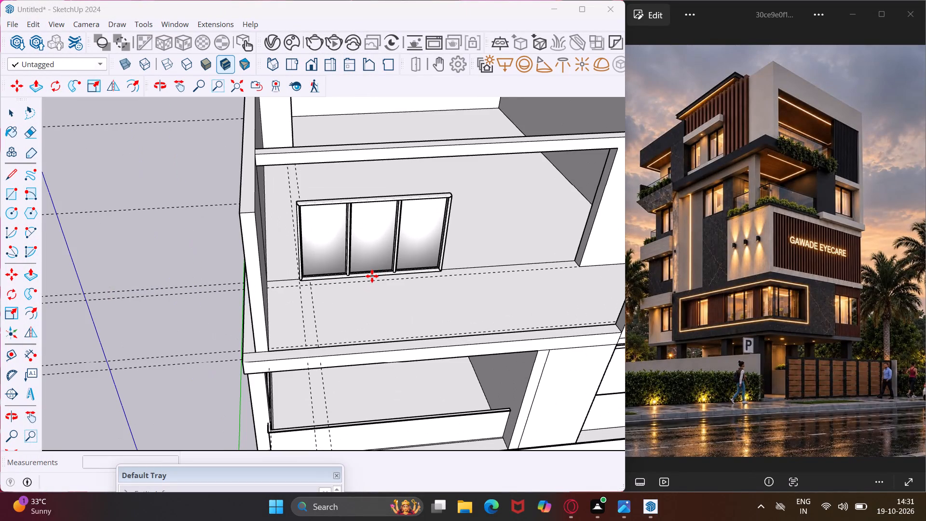
click(372, 276)
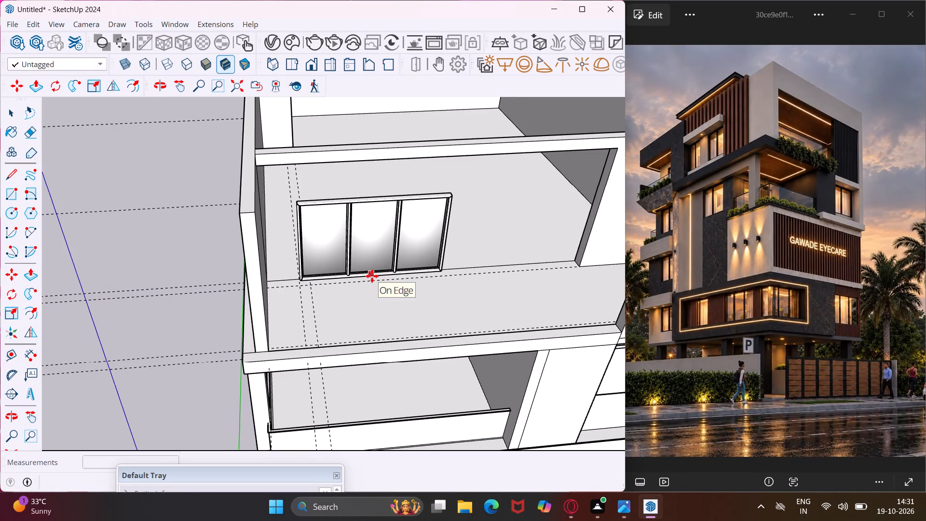
key(Escape)
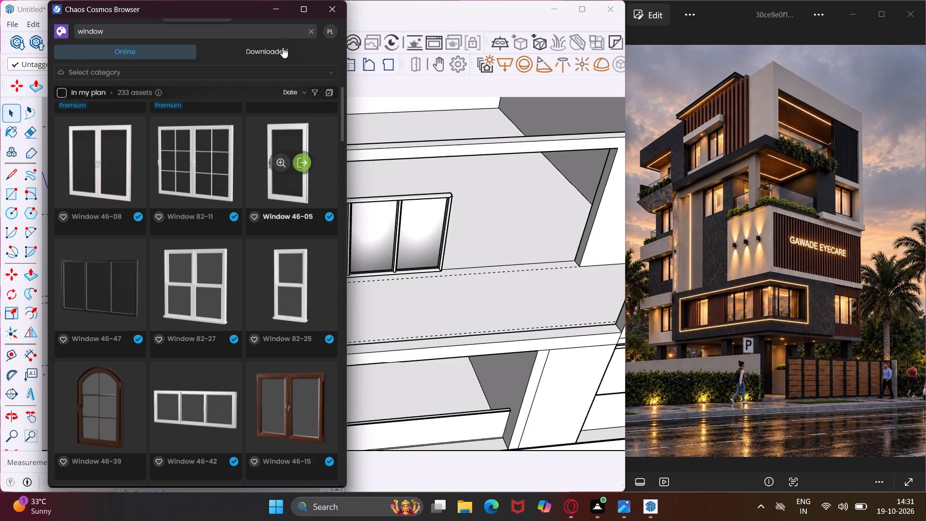
click(270, 16)
Scale the window's width by 1.22 toward the side wall, and by 1.79 toward the opening's far edge.
click(392, 253)
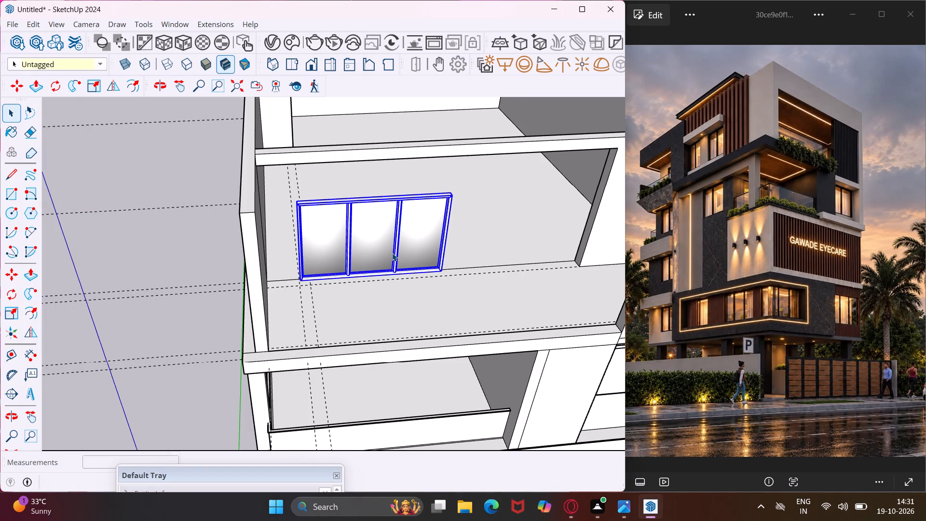
click(13, 305)
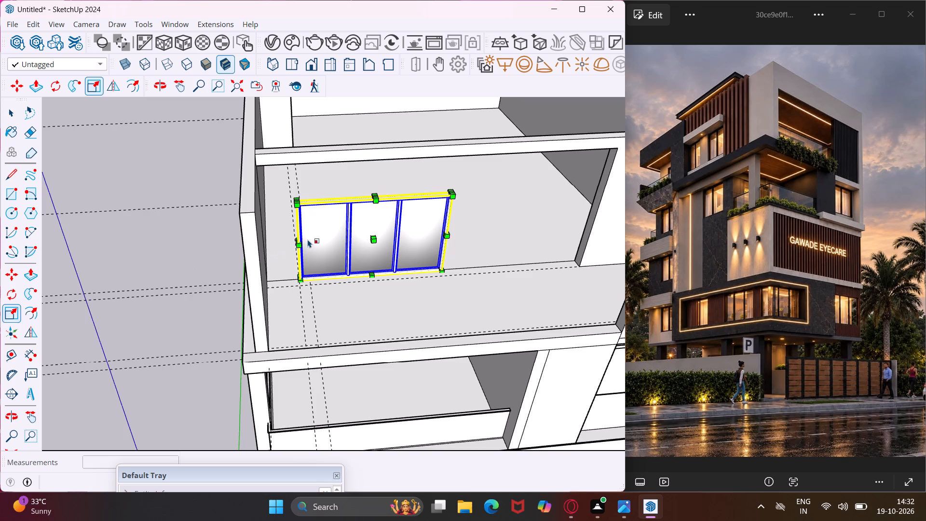
scroll(308, 239, up, 6)
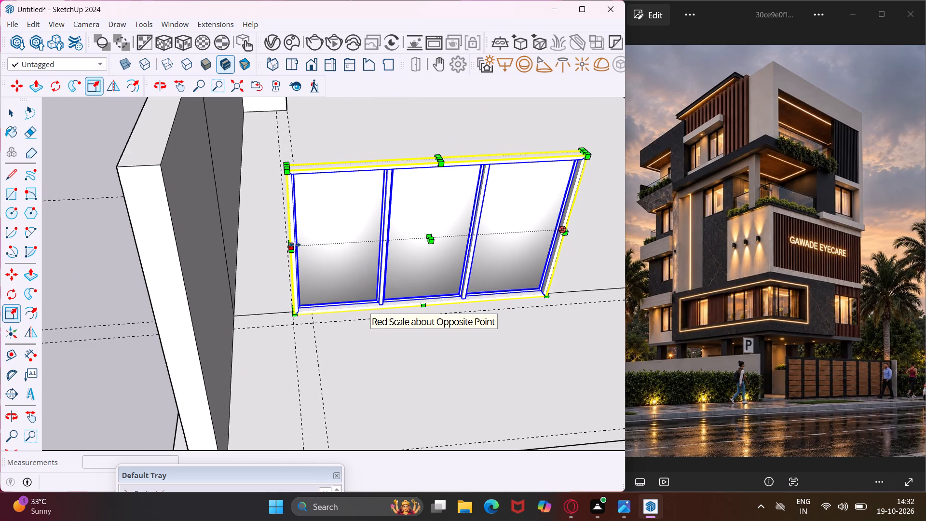
click(295, 245)
click(228, 250)
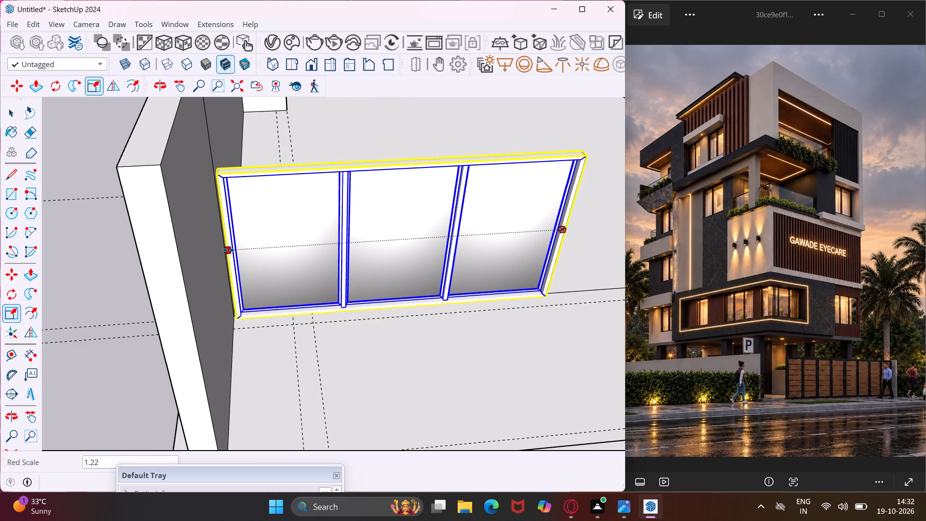
scroll(218, 254, down, 3)
middle_drag(404, 234, 208, 259)
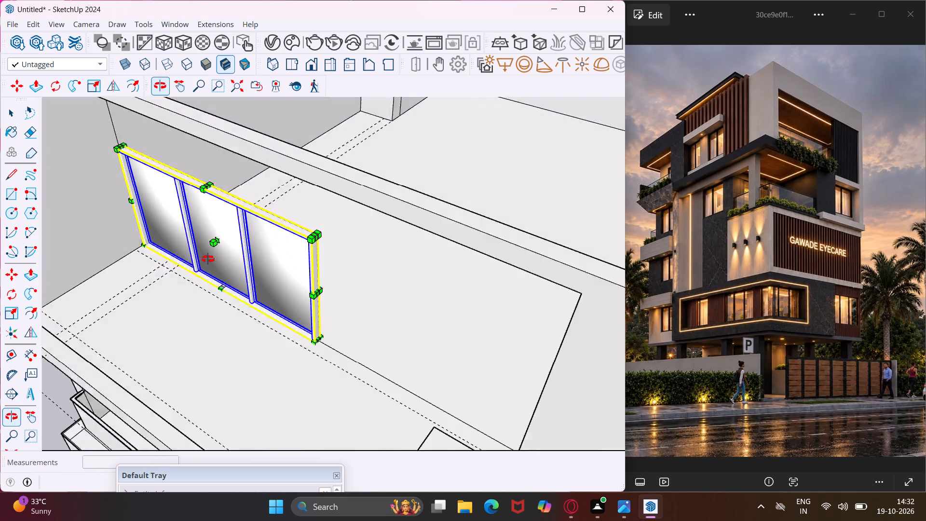
middle_drag(208, 259, 204, 260)
click(281, 299)
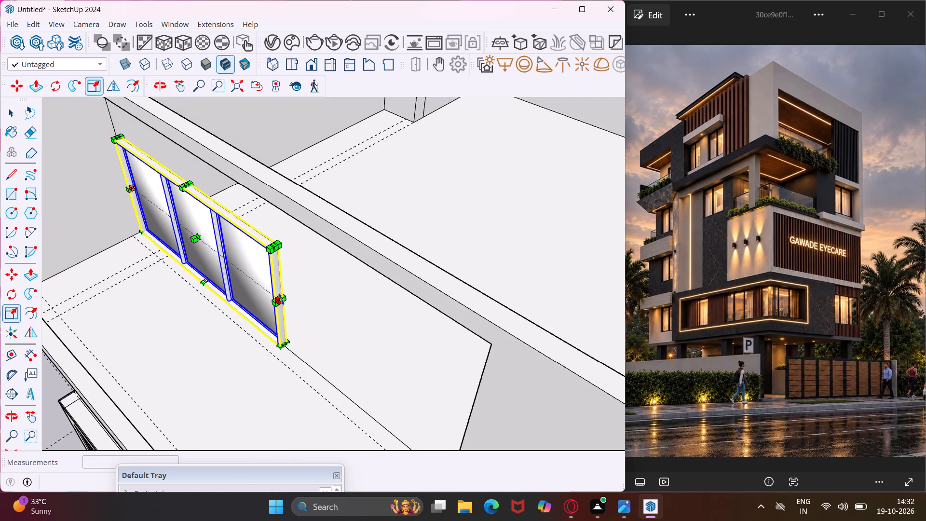
scroll(325, 315, down, 3)
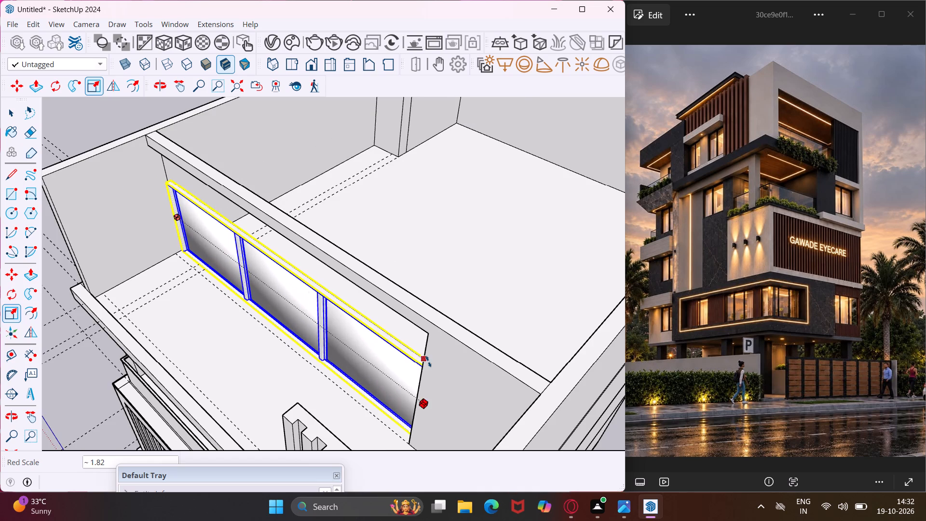
click(436, 375)
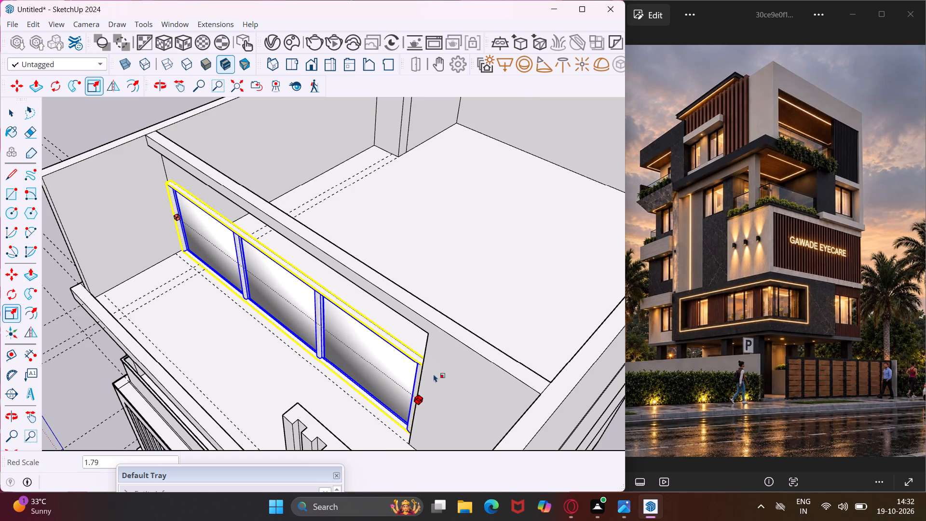
Scale the window's height up to the top edge of the wall opening.
scroll(270, 256, up, 7)
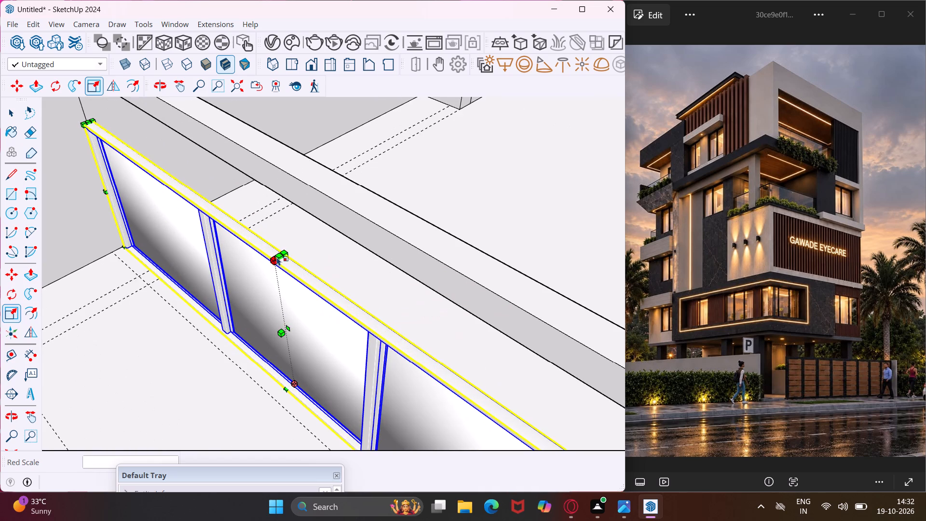
click(279, 258)
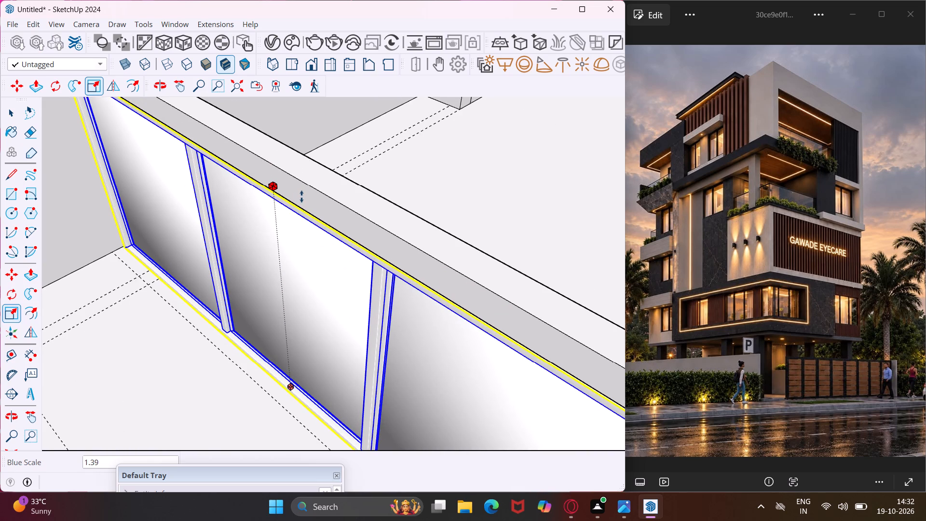
middle_drag(308, 194, 406, 128)
scroll(407, 116, down, 4)
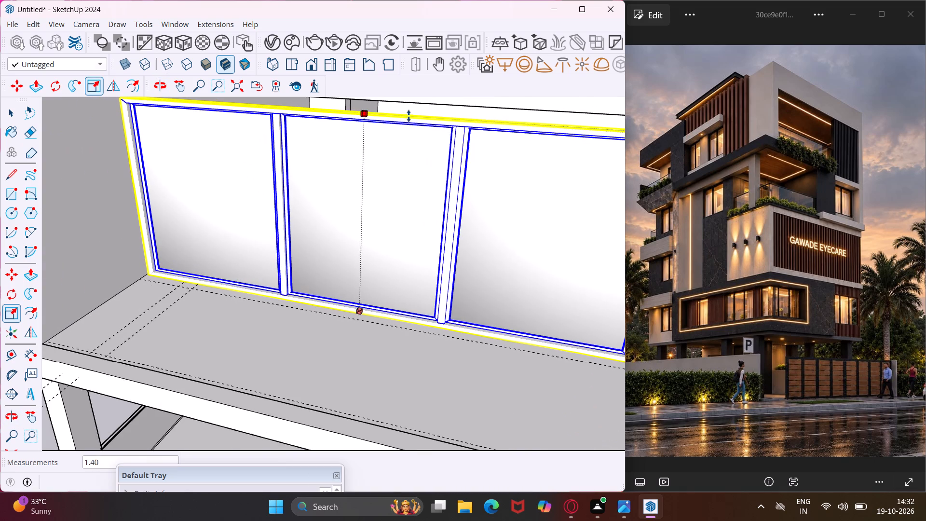
click(412, 101)
scroll(332, 201, down, 6)
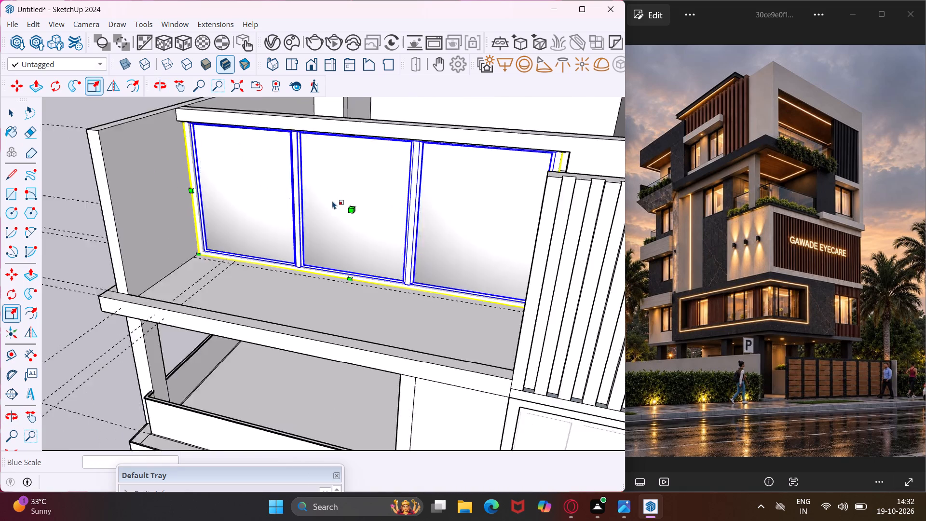
scroll(332, 202, down, 4)
Scale the window's width slightly to close the remaining gap at the opening edge near the slat panel.
middle_drag(387, 207, 422, 274)
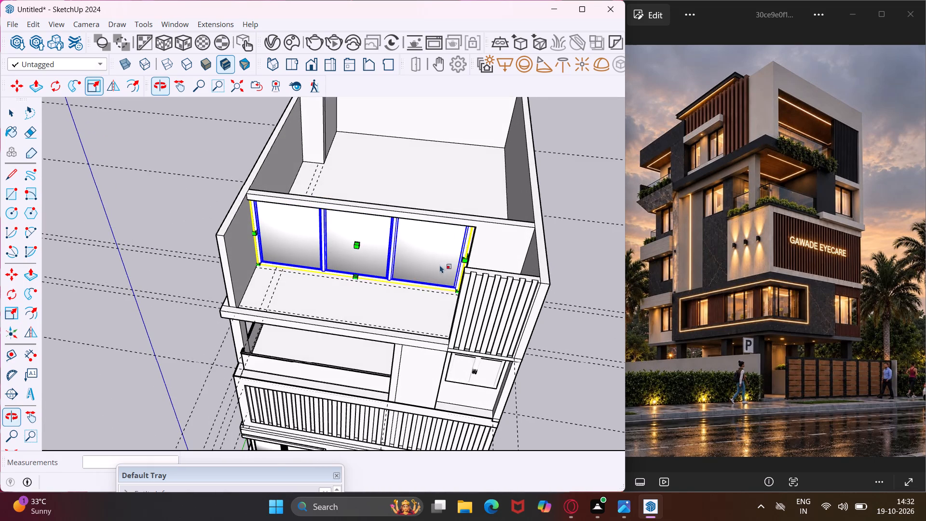
scroll(459, 256, up, 12)
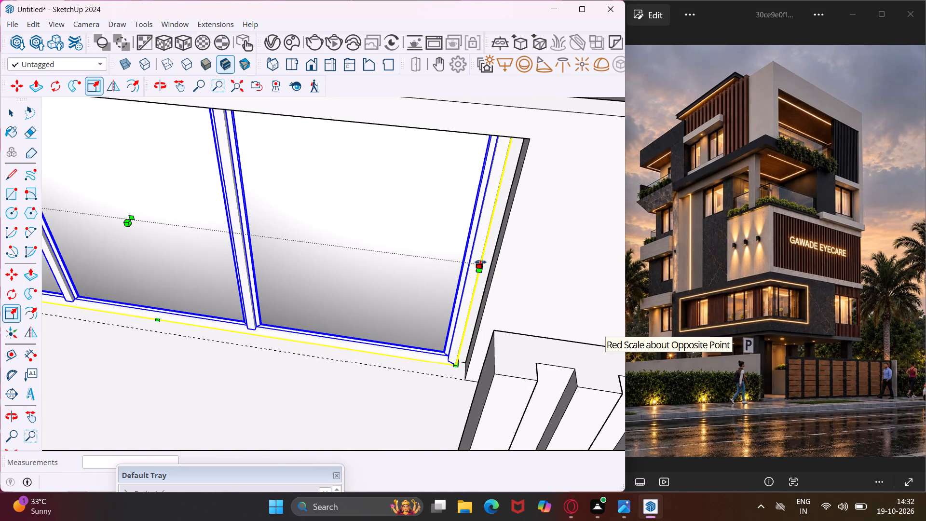
click(480, 262)
click(496, 259)
key(Escape)
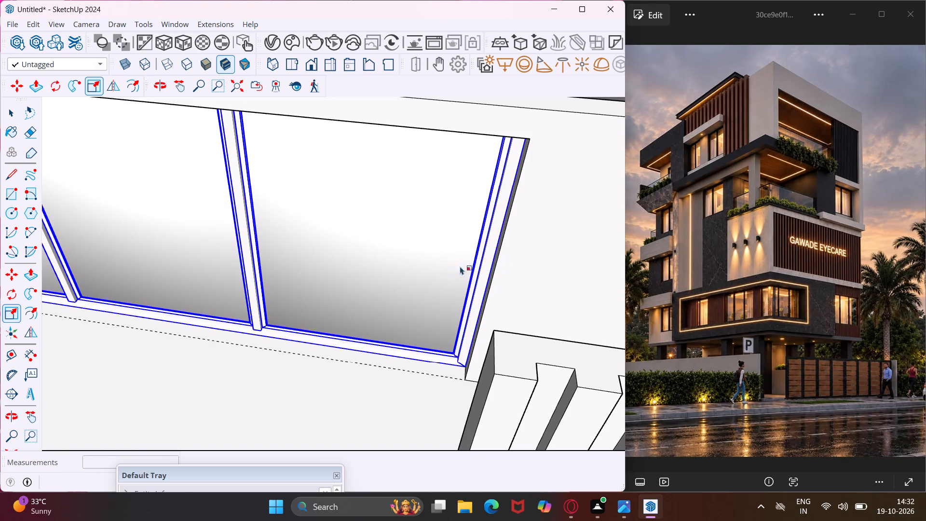
key(space)
Examine the top storey from above and from the side facade to compare it with the reference image.
scroll(379, 293, down, 12)
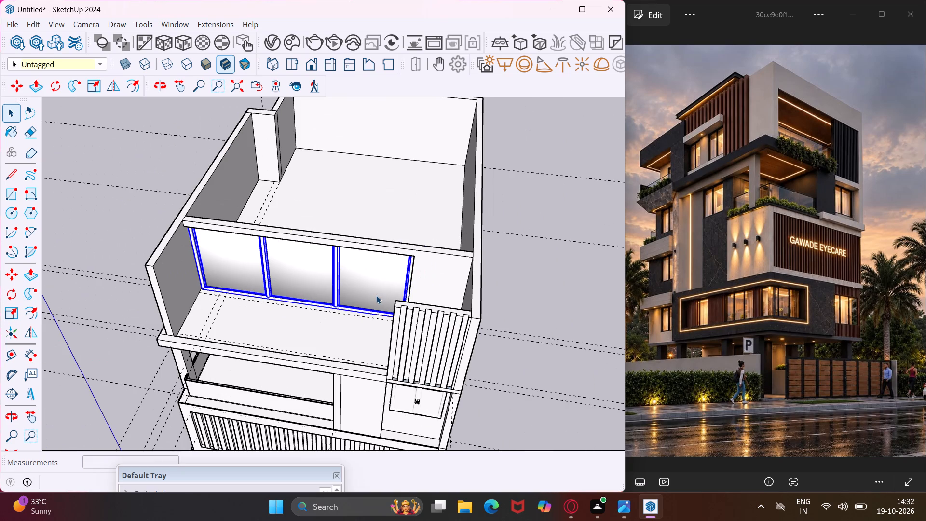
middle_drag(316, 345, 349, 354)
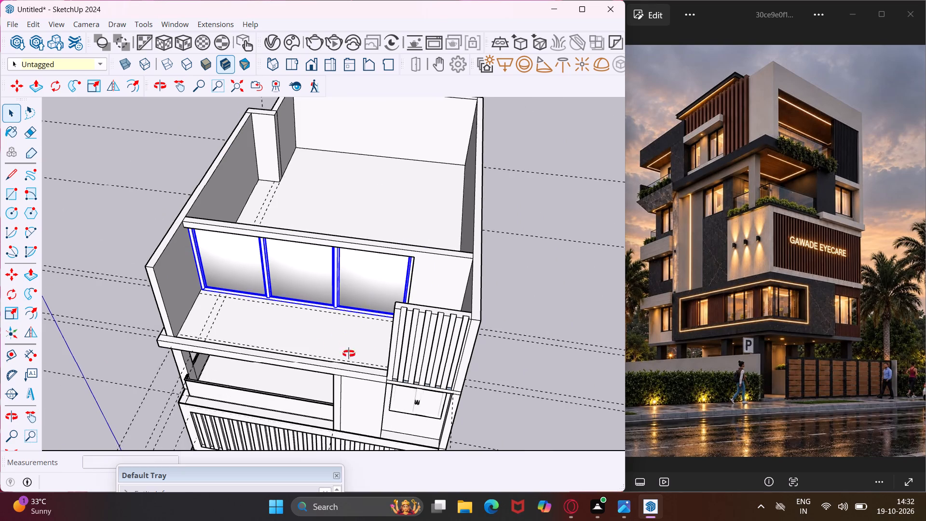
middle_drag(349, 354, 180, 403)
scroll(180, 403, down, 5)
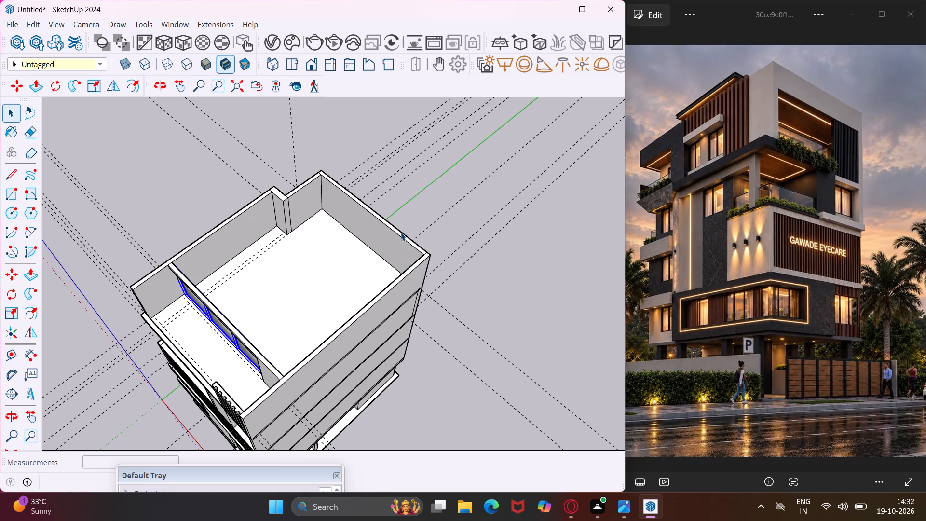
middle_drag(394, 241, 645, 194)
middle_drag(313, 306, 558, 223)
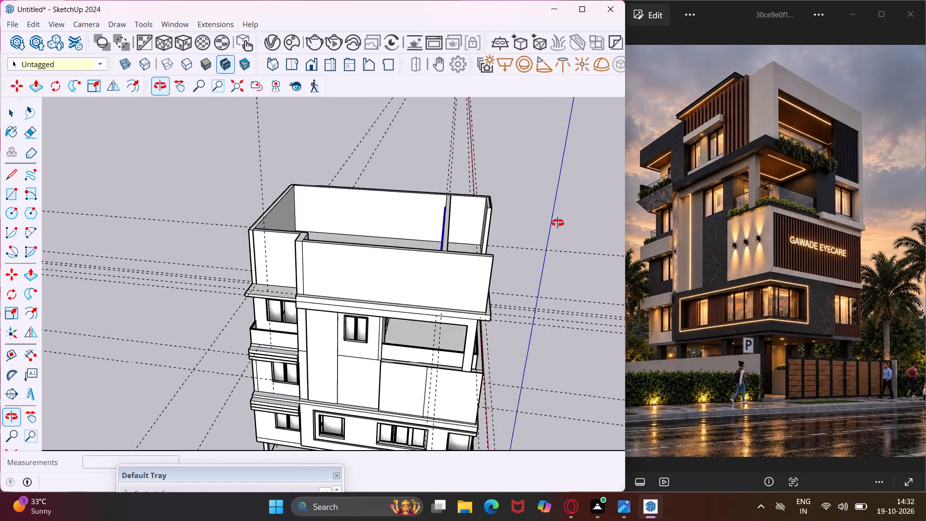
middle_drag(558, 223, 558, 220)
middle_drag(415, 279, 497, 250)
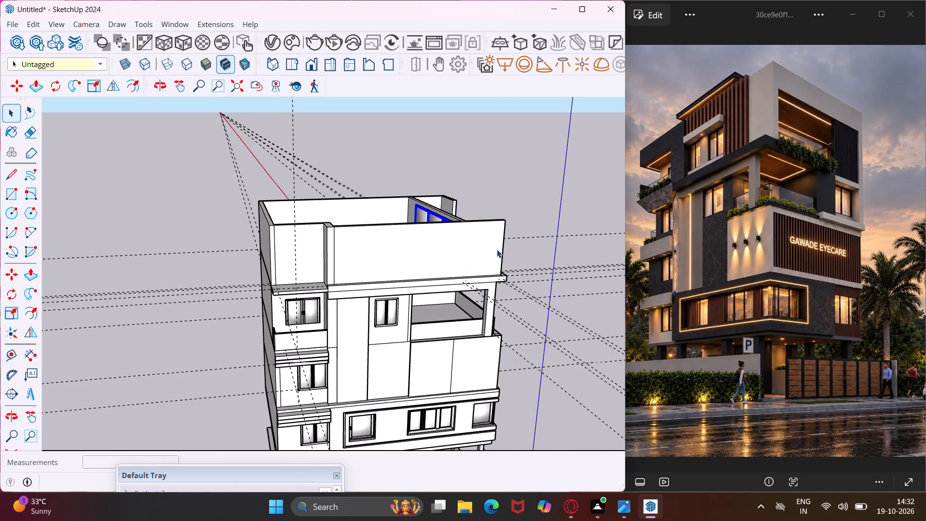
Draw a long horizontal strip rectangle, about 10' 2 1/2" by 11 1/8", on the upper part of the top storey's blank facade wall.
scroll(406, 263, up, 2)
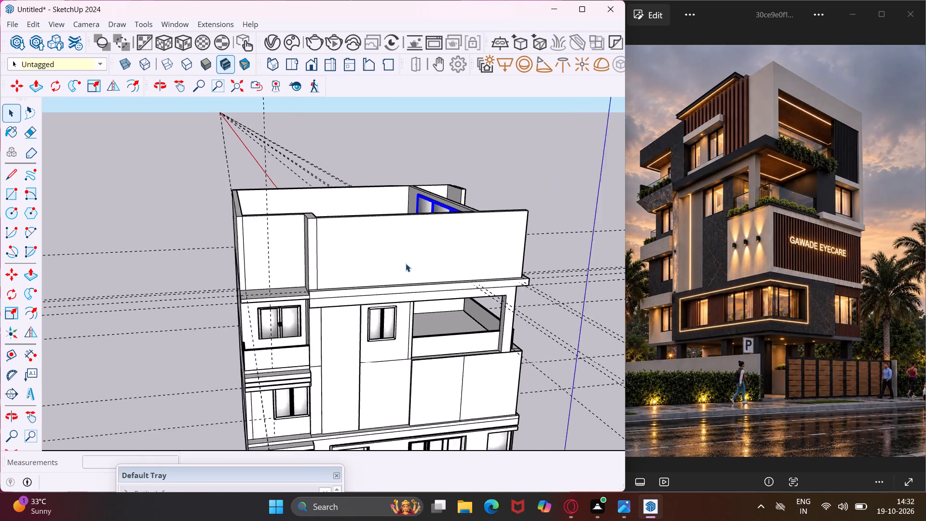
scroll(406, 263, up, 8)
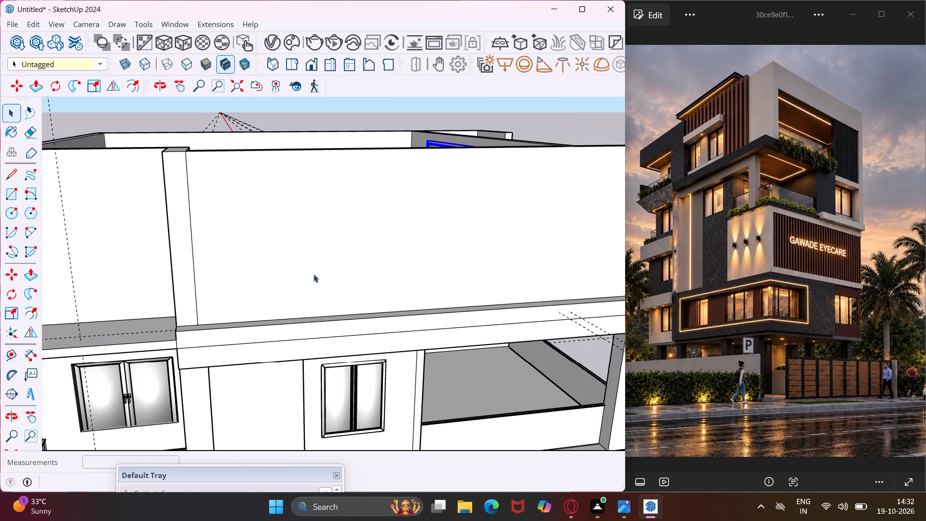
click(17, 195)
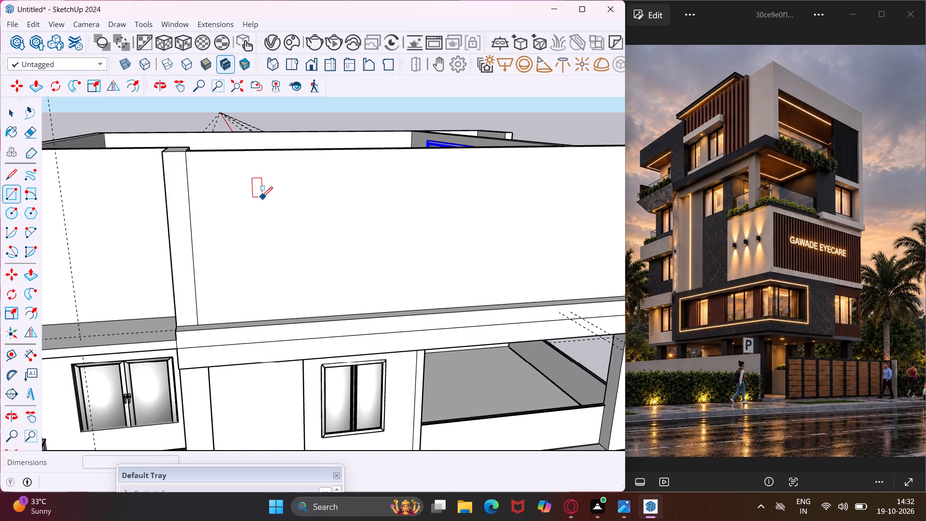
scroll(261, 196, down, 3)
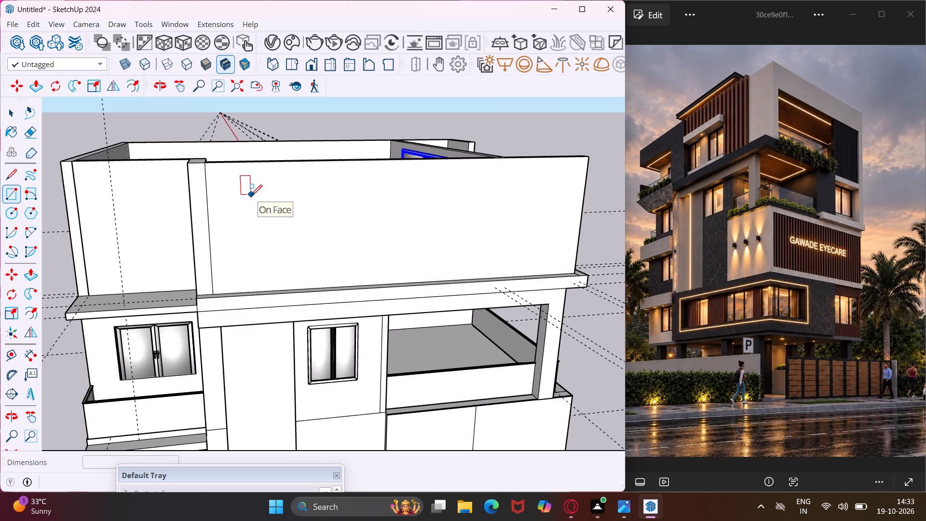
click(250, 194)
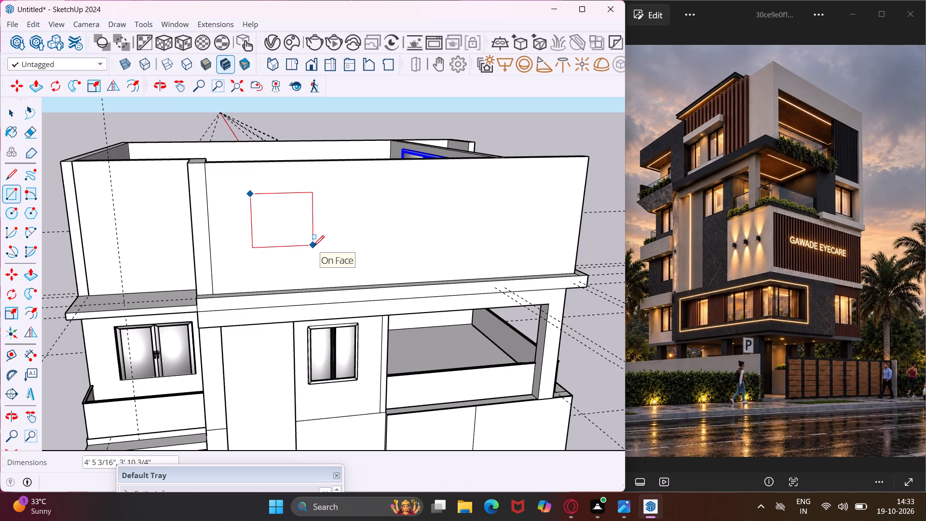
key(Escape)
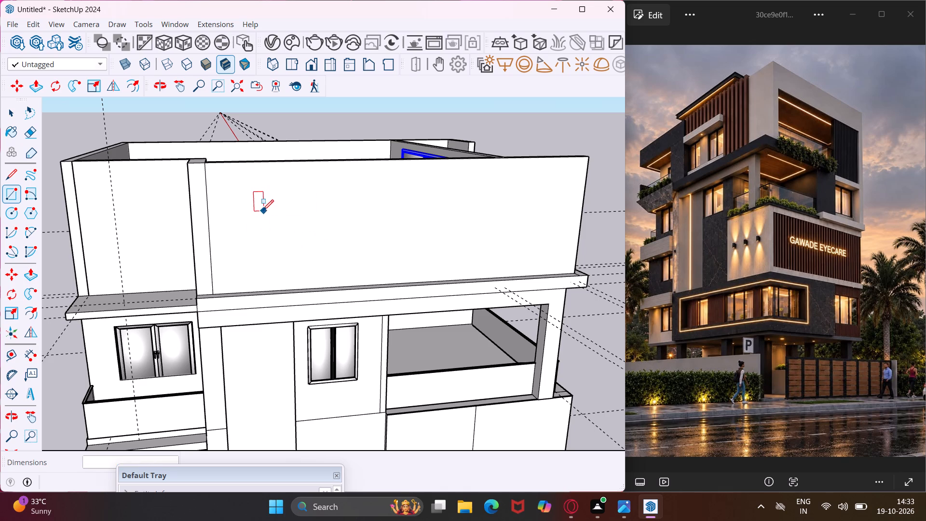
click(241, 198)
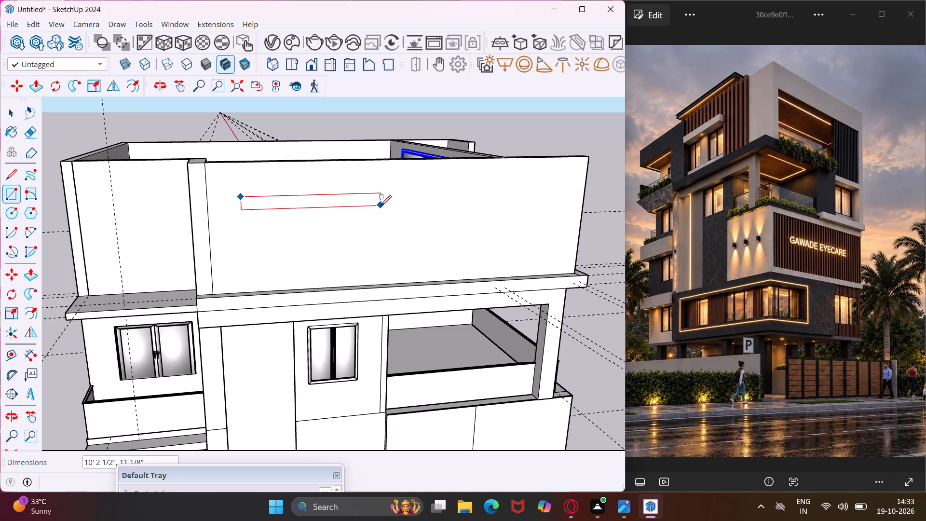
click(381, 206)
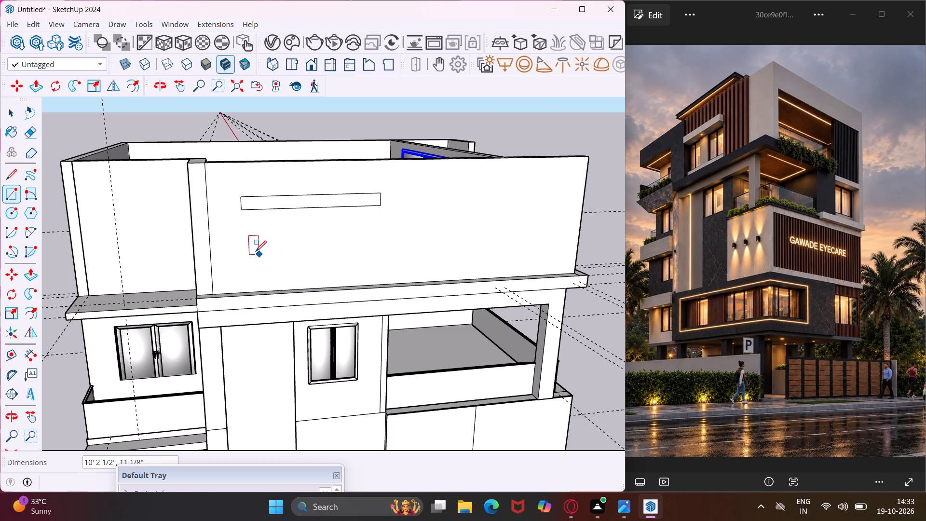
Draw a window rectangle about 3' 1" wide by 3' 10" high below the strip, near its end beside the vertical column.
click(246, 216)
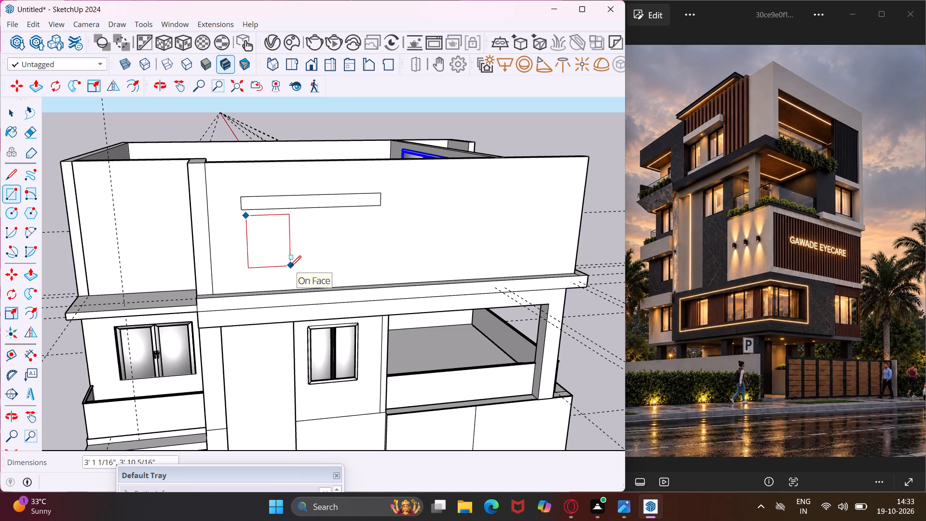
click(290, 266)
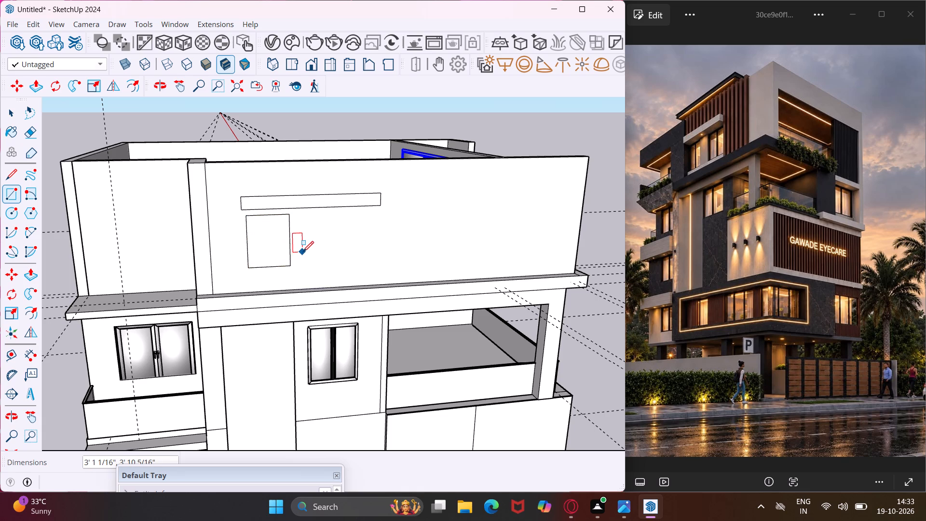
key(Escape)
key(space)
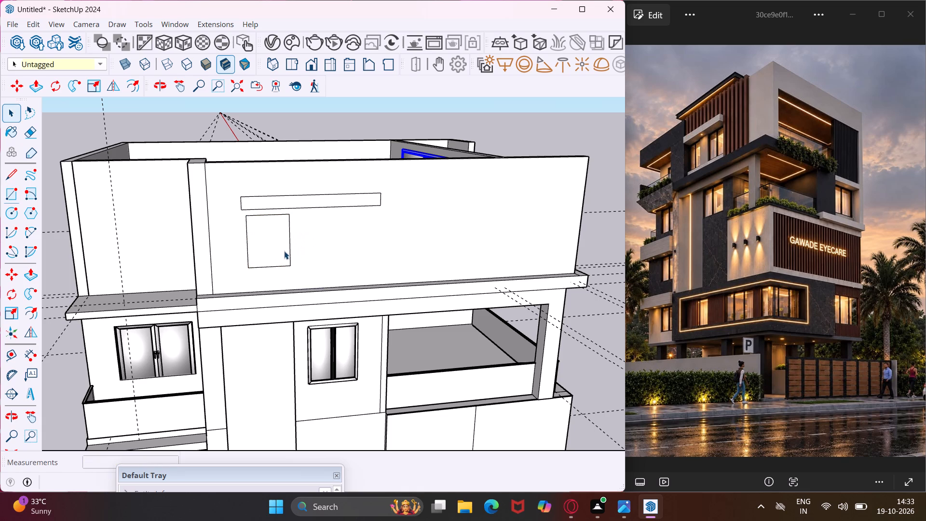
Copy the window rectangle about 6' 8 3/4" along the facade, placing the copy under the strip's other end.
click(284, 251)
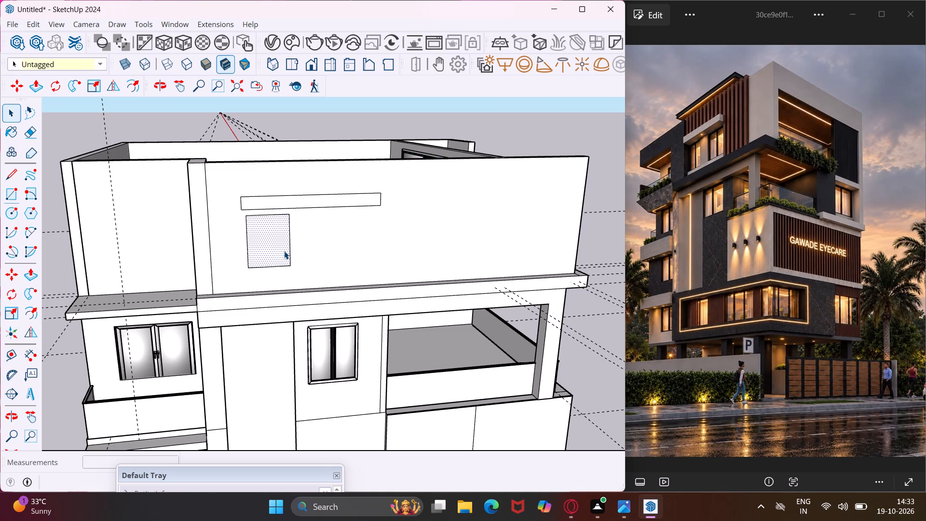
key(m)
click(284, 251)
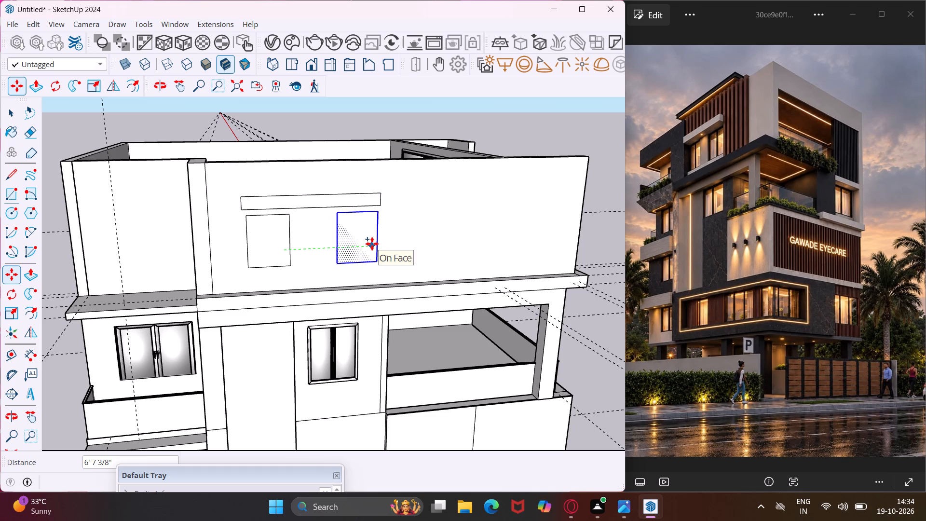
click(373, 243)
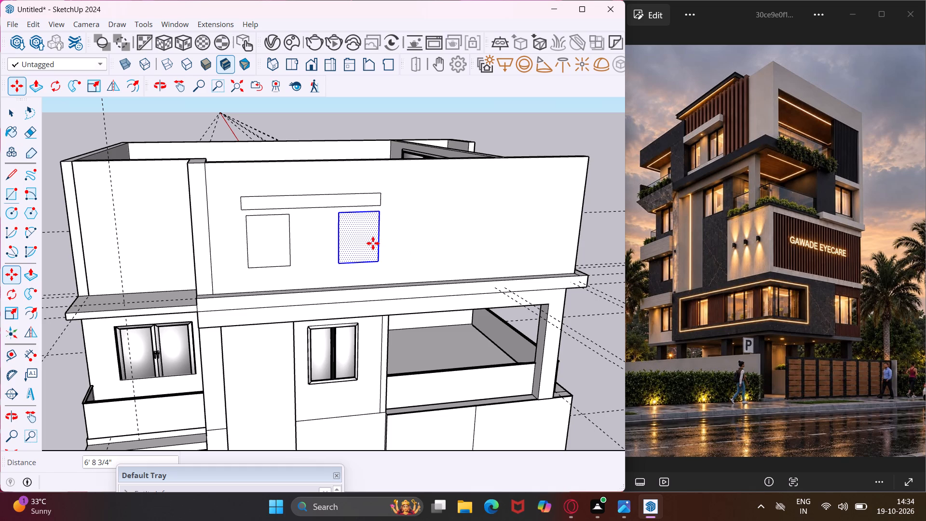
key(Escape)
key(space)
Widen the original window rectangle by moving its inner vertical edge along the facade toward the copied rectangle.
scroll(302, 252, up, 3)
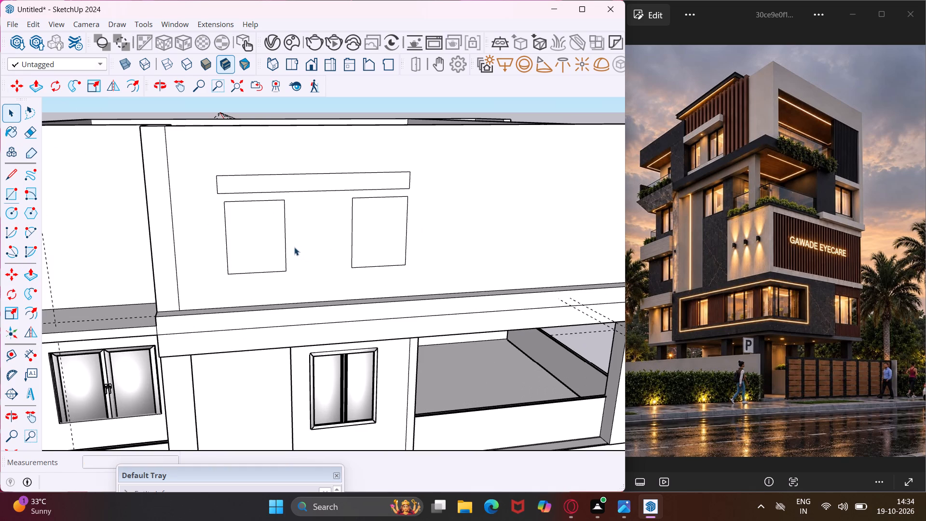
click(284, 243)
key(m)
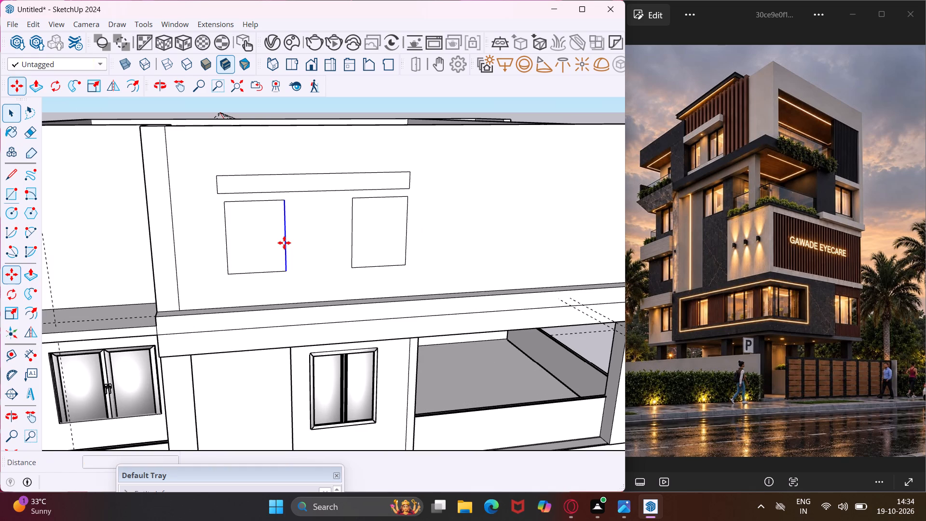
click(286, 269)
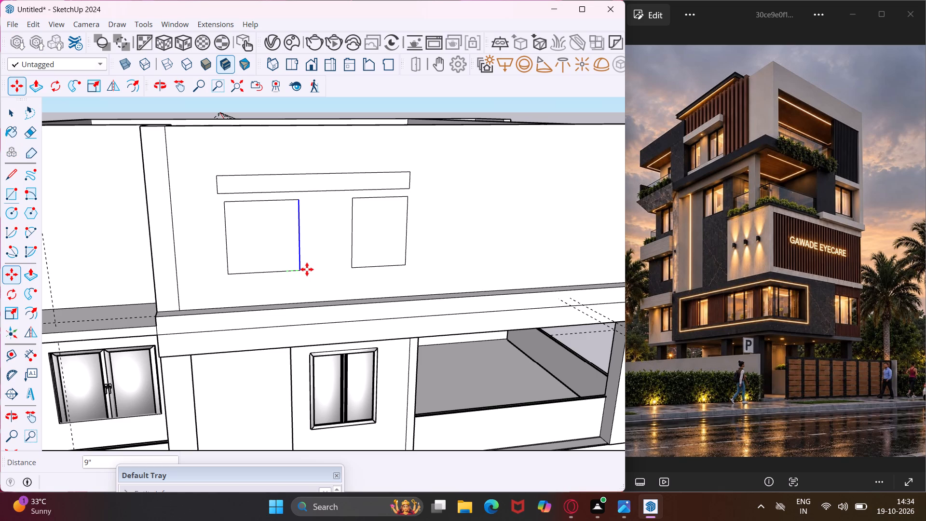
click(307, 269)
key(Escape)
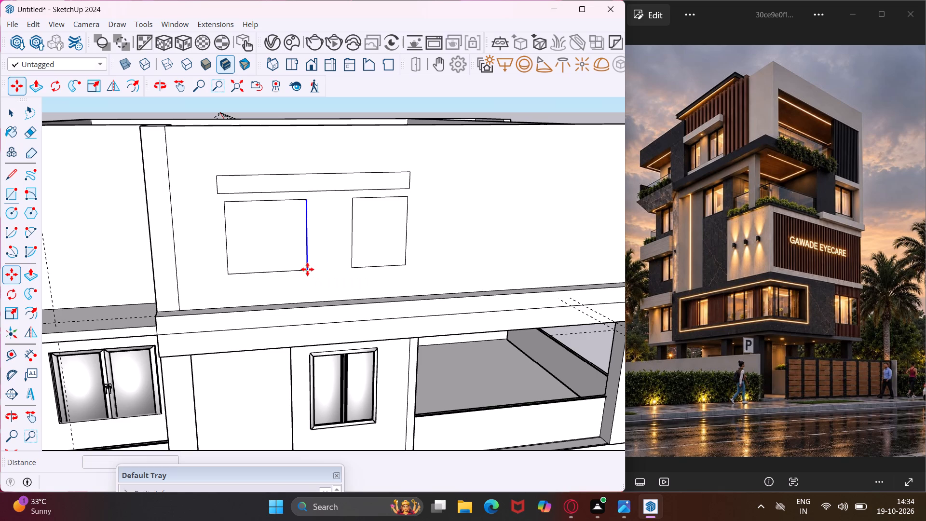
key(space)
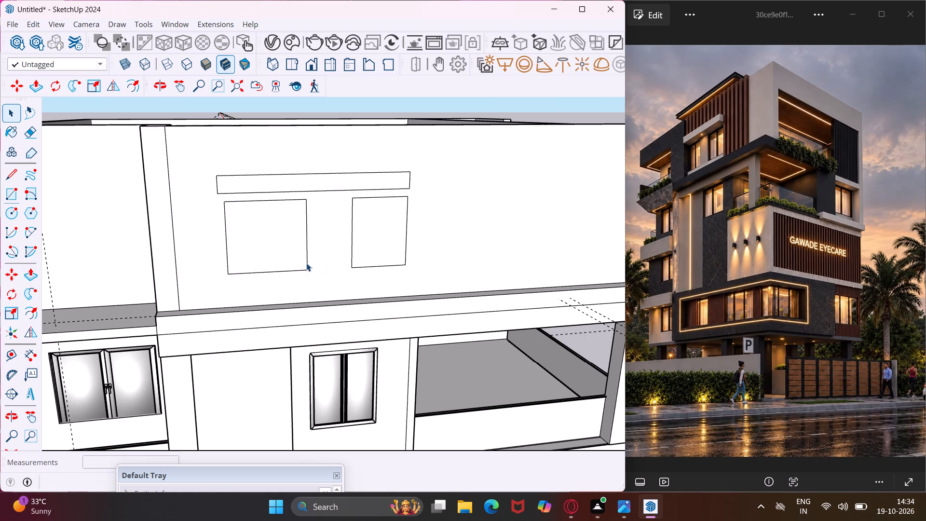
Narrow the original window rectangle by moving its inner vertical edge back about 9".
click(306, 263)
key(m)
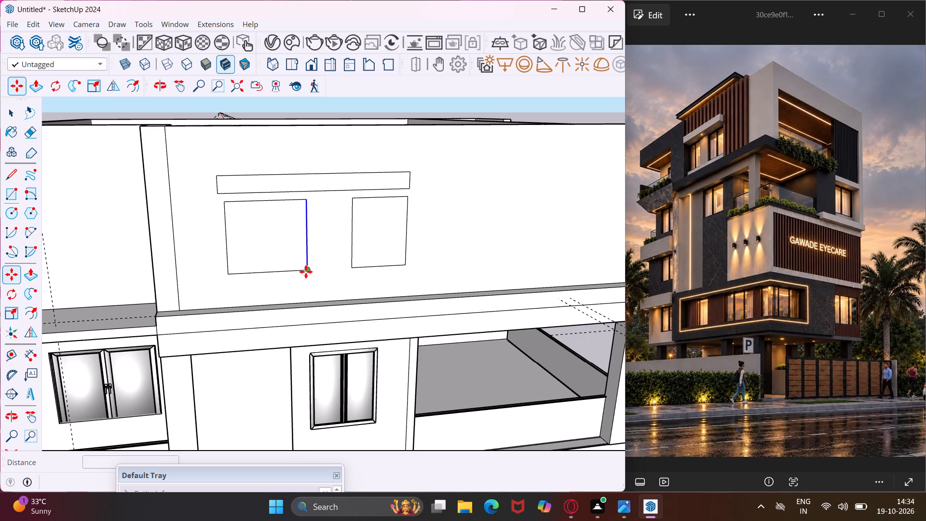
click(307, 270)
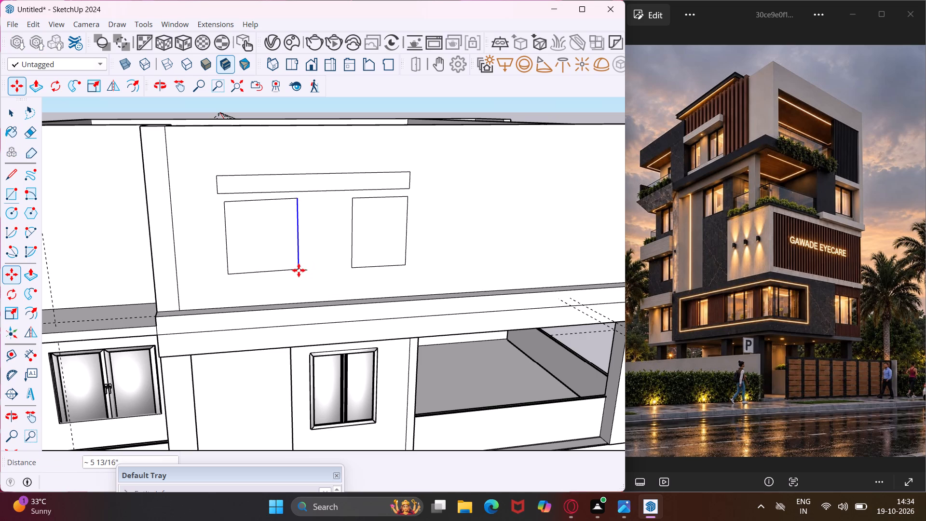
click(297, 272)
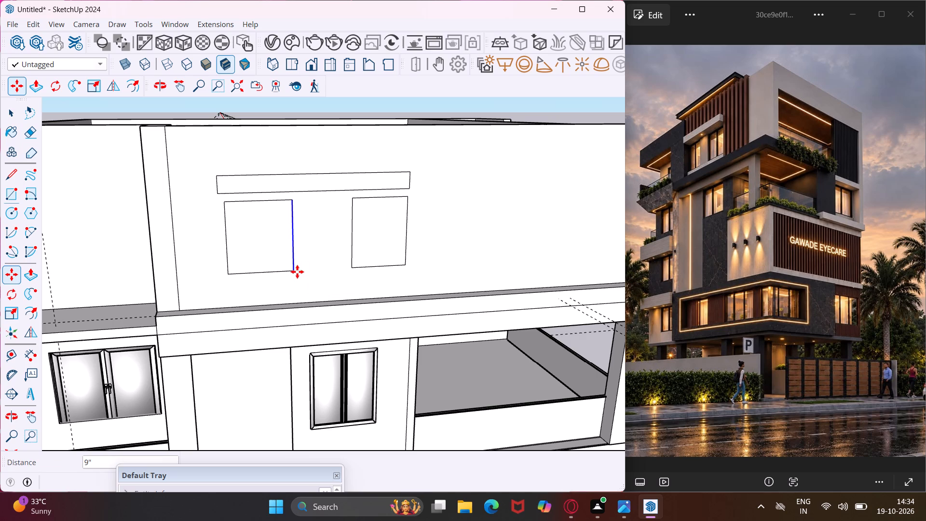
key(Escape)
key(space)
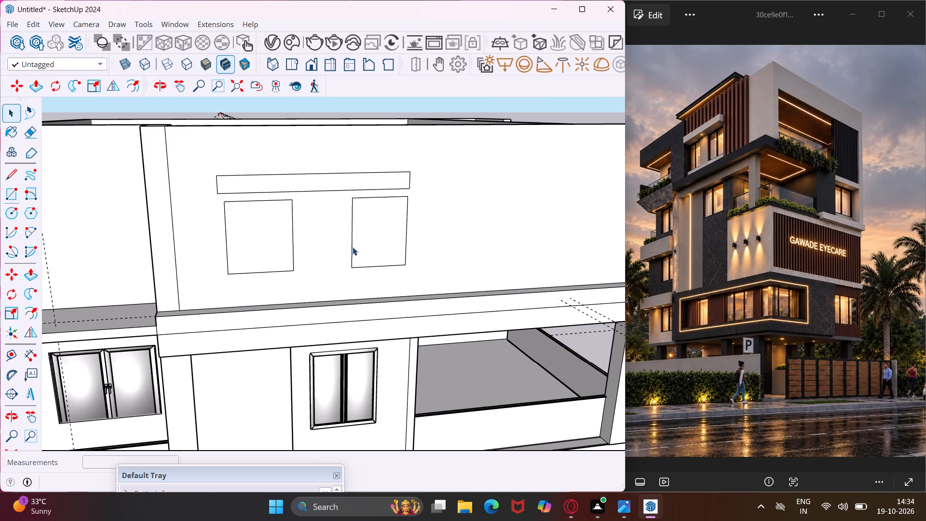
Widen the copied window rectangle by moving its inner vertical edge about 1' 2 1/2" toward the original rectangle.
click(353, 247)
key(m)
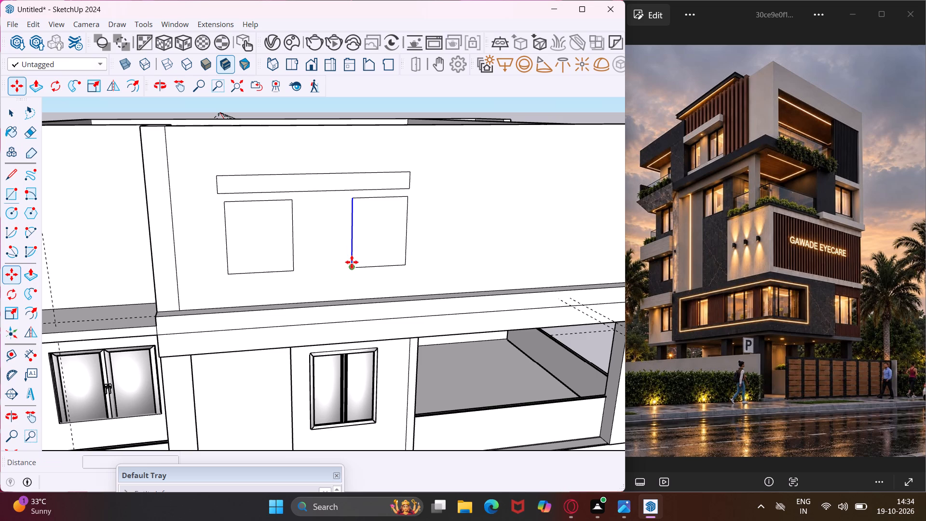
click(352, 266)
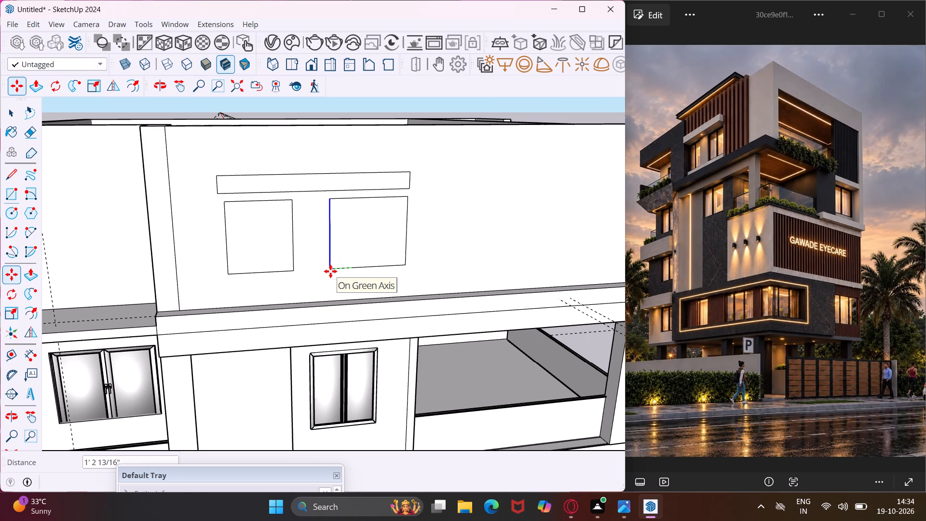
click(331, 271)
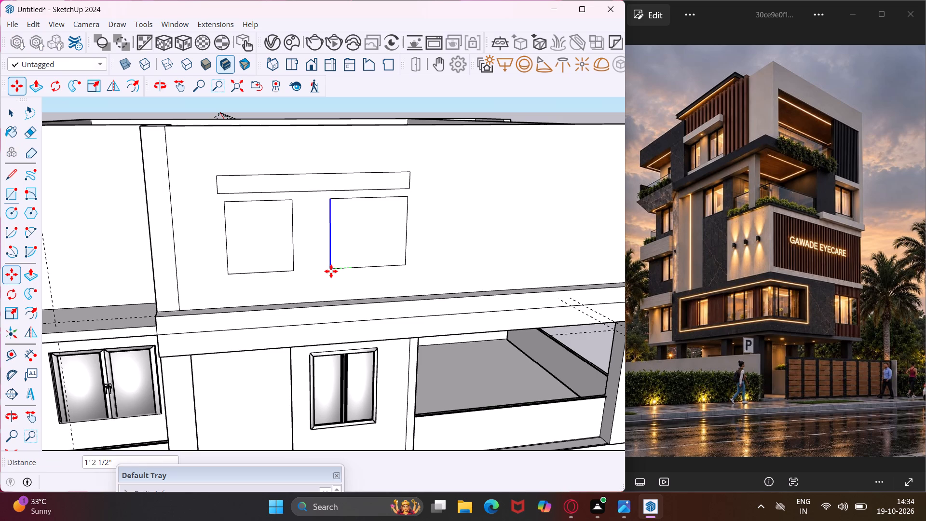
key(Escape)
key(space)
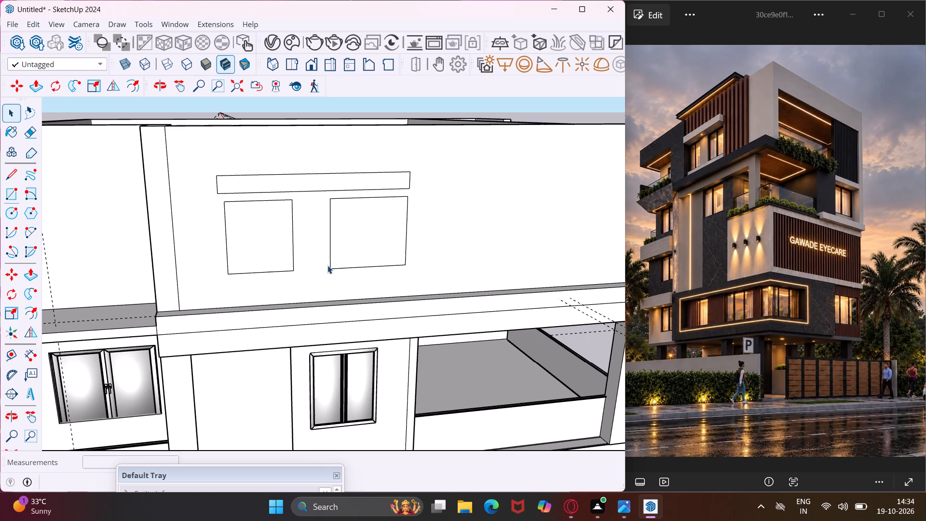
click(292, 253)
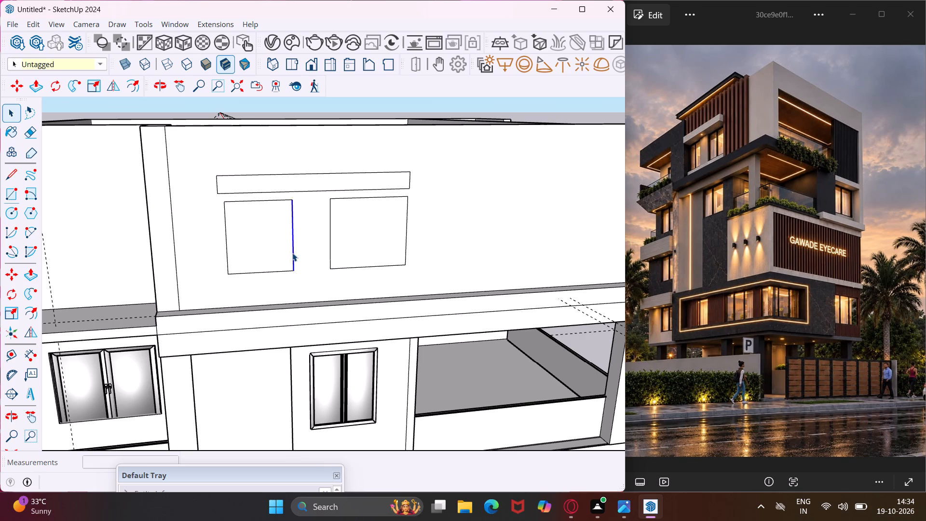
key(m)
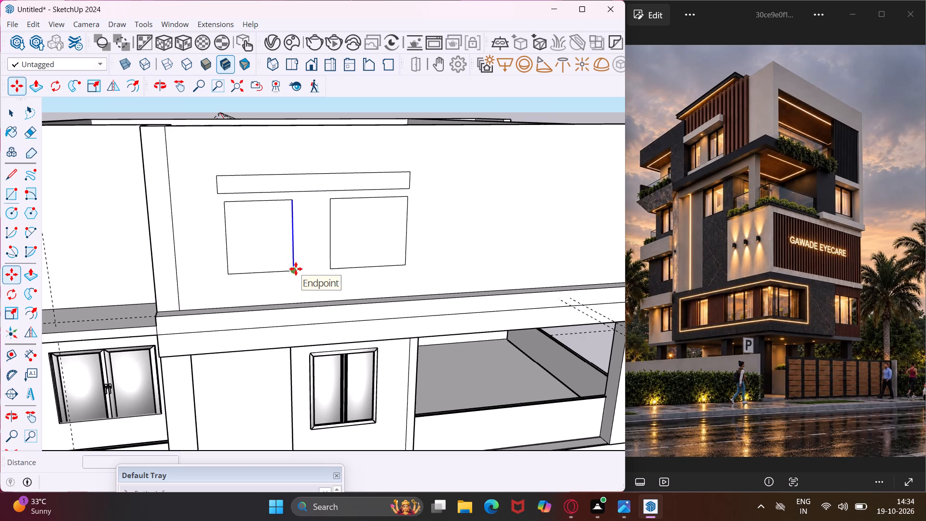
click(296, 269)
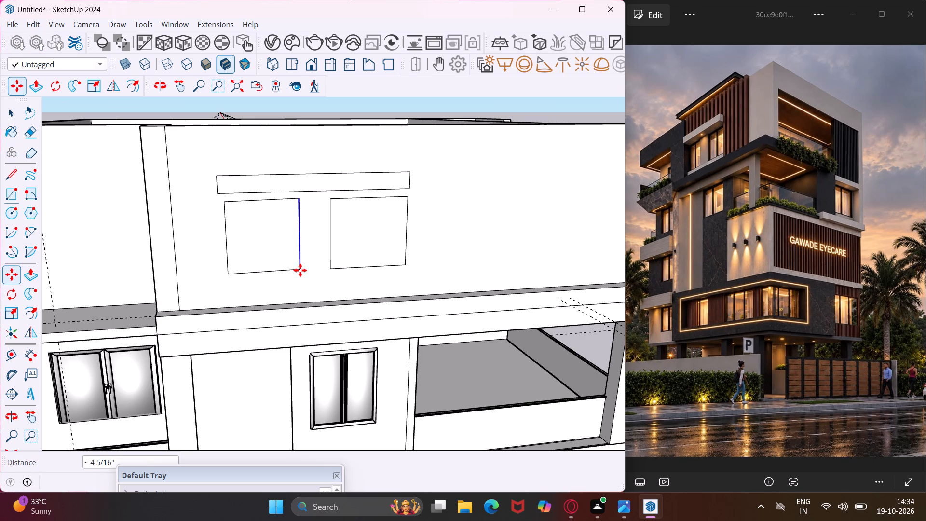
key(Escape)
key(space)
Push both window rectangles 9" through the top storey's wall to cut two window openings below the strip.
middle_drag(290, 288, 330, 356)
click(327, 333)
key(p)
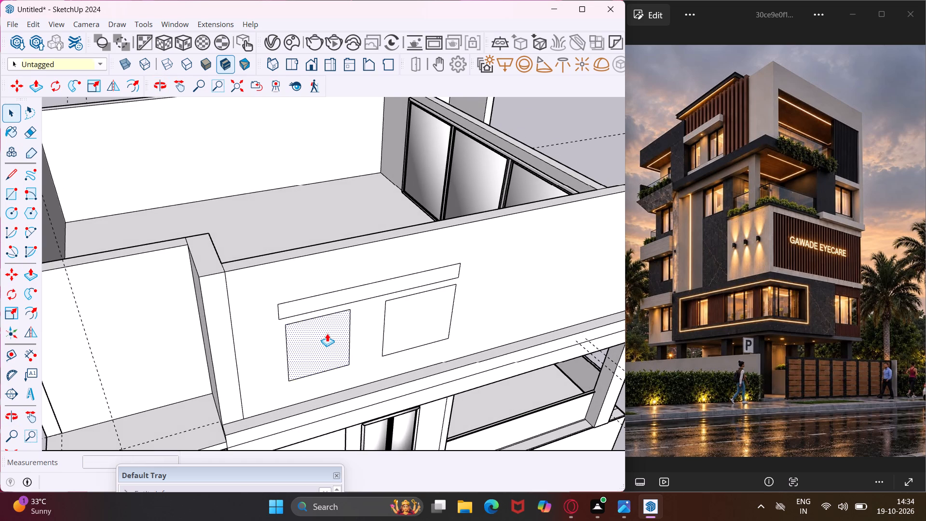
click(327, 333)
middle_drag(296, 276, 338, 358)
scroll(338, 358, up, 1)
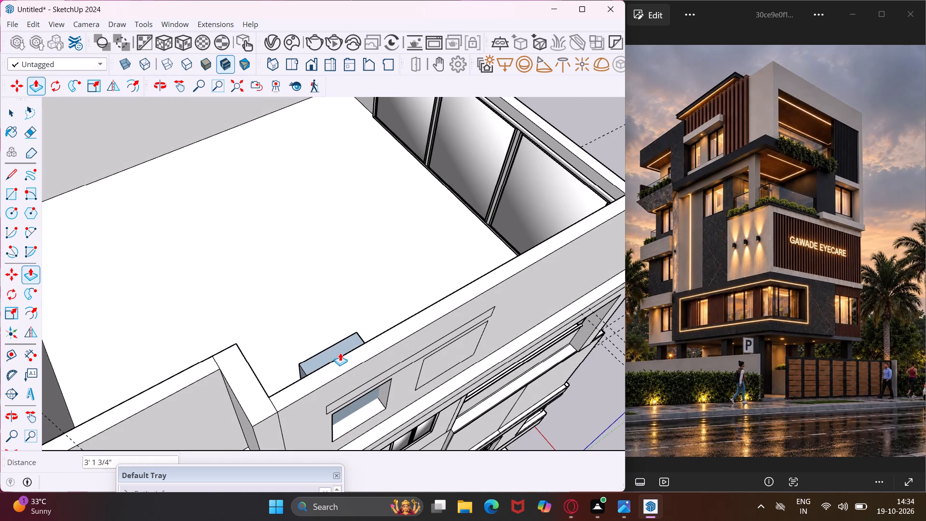
click(342, 354)
click(442, 363)
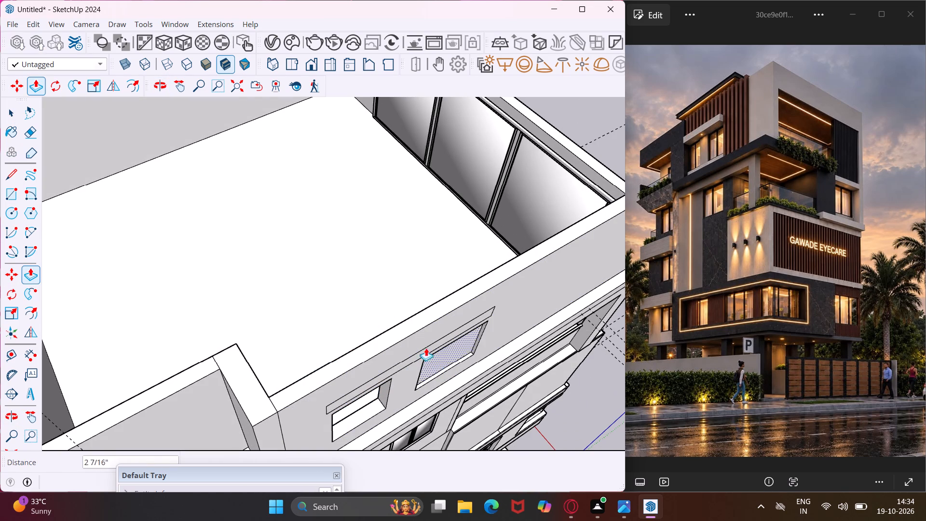
click(421, 313)
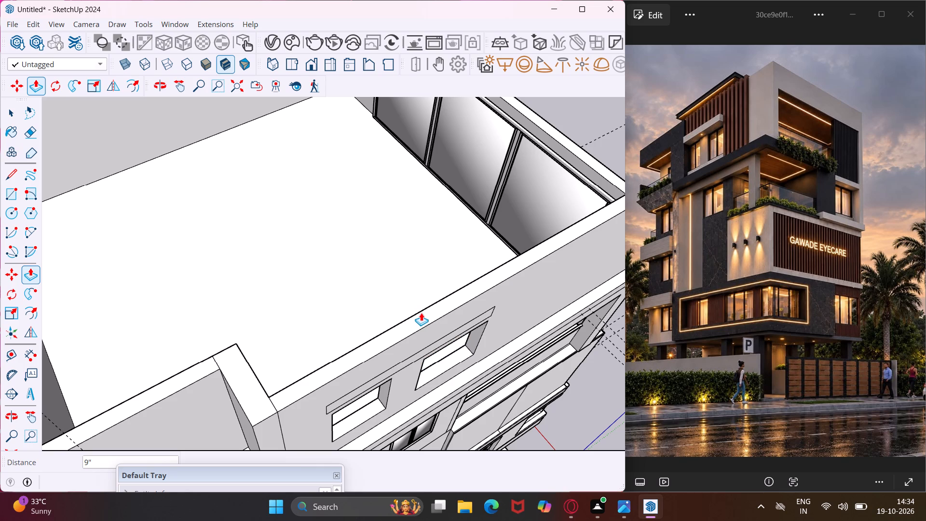
key(Escape)
key(space)
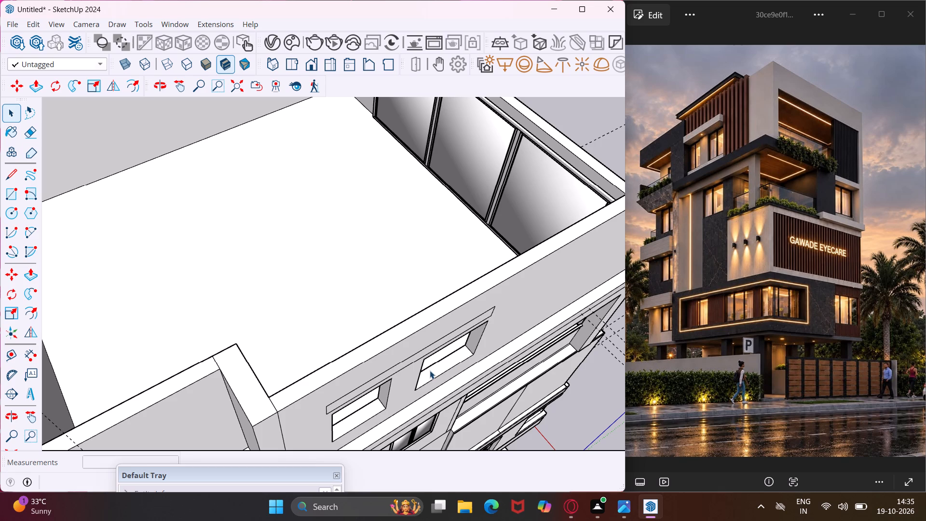
Extrude the strip above the two top-storey window openings about 7" outward from the facade to form a ledge.
middle_drag(430, 370, 386, 294)
middle_drag(397, 412, 377, 359)
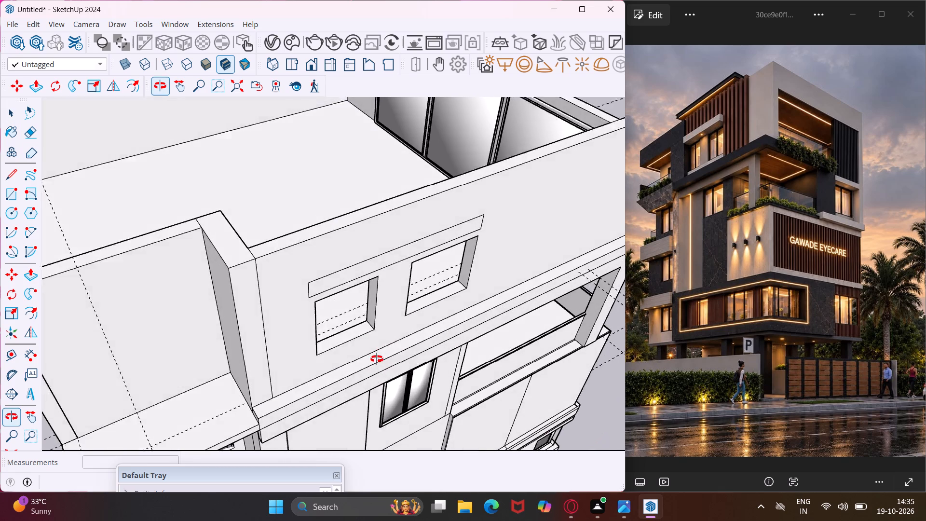
middle_drag(377, 359, 375, 349)
key(Escape)
key(space)
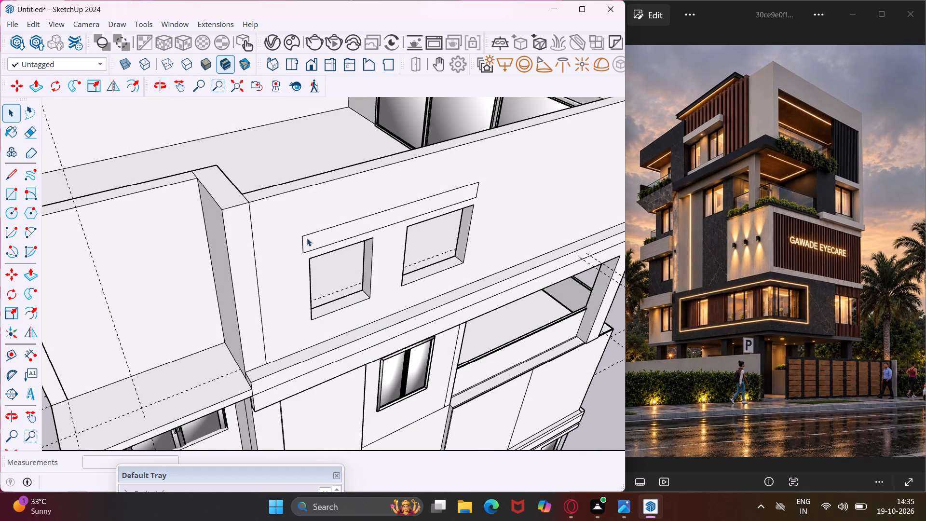
click(309, 242)
key(p)
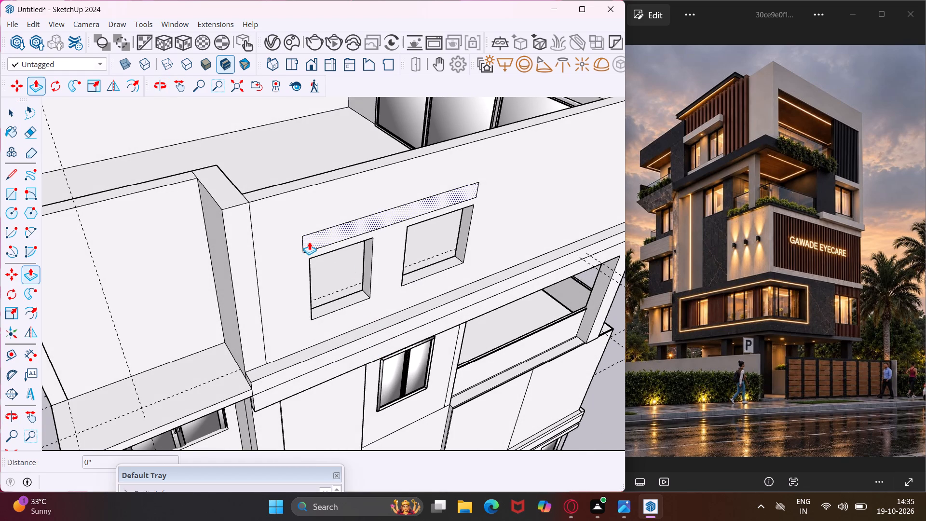
click(309, 242)
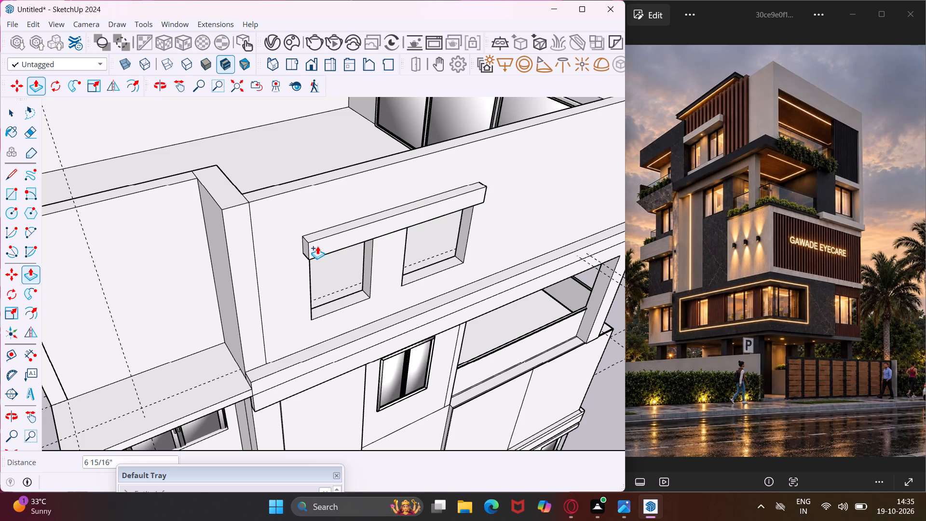
click(317, 246)
key(Escape)
key(space)
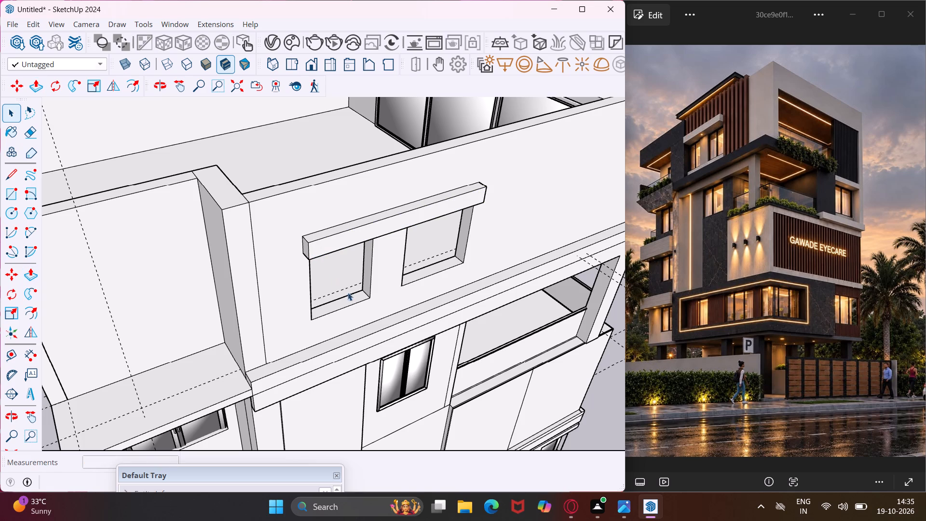
Insert two copies of Window 46-10 from the Chaos Cosmos library and place them on open ground beside the building.
middle_drag(346, 299, 261, 256)
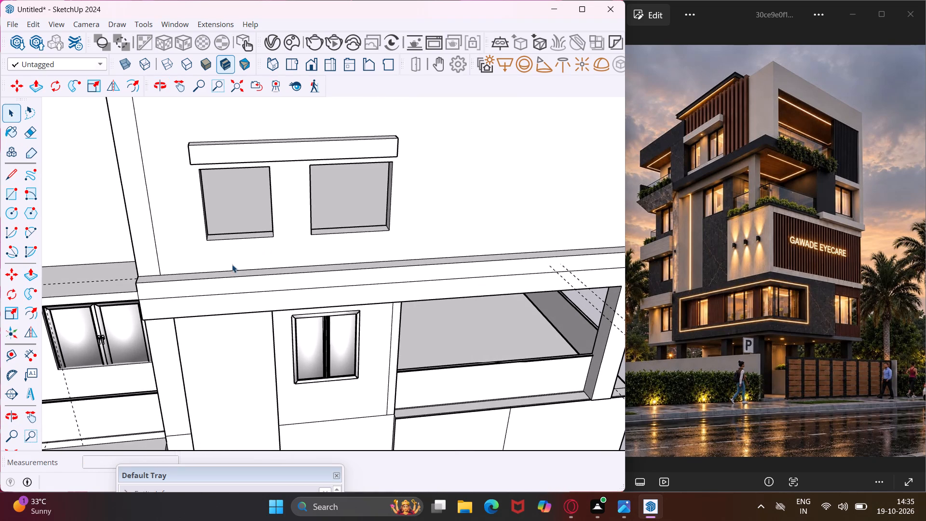
click(286, 49)
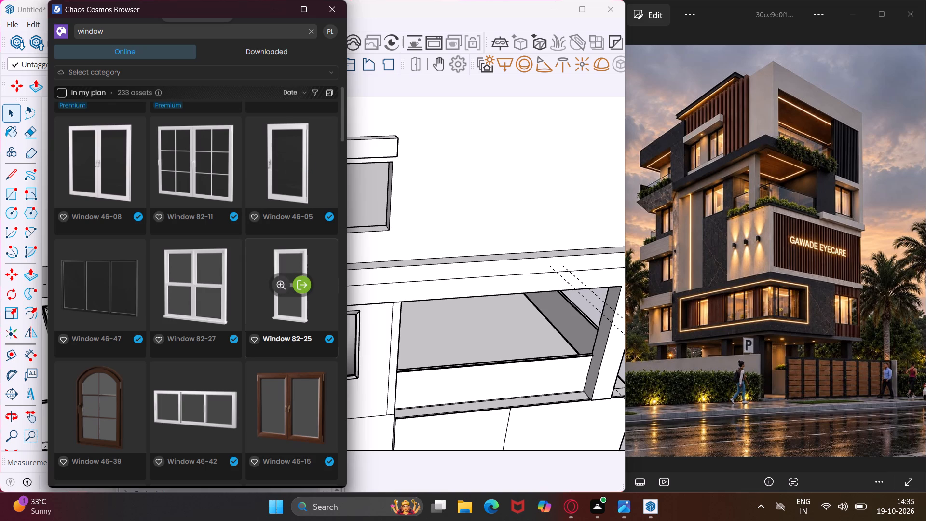
scroll(207, 367, down, 2)
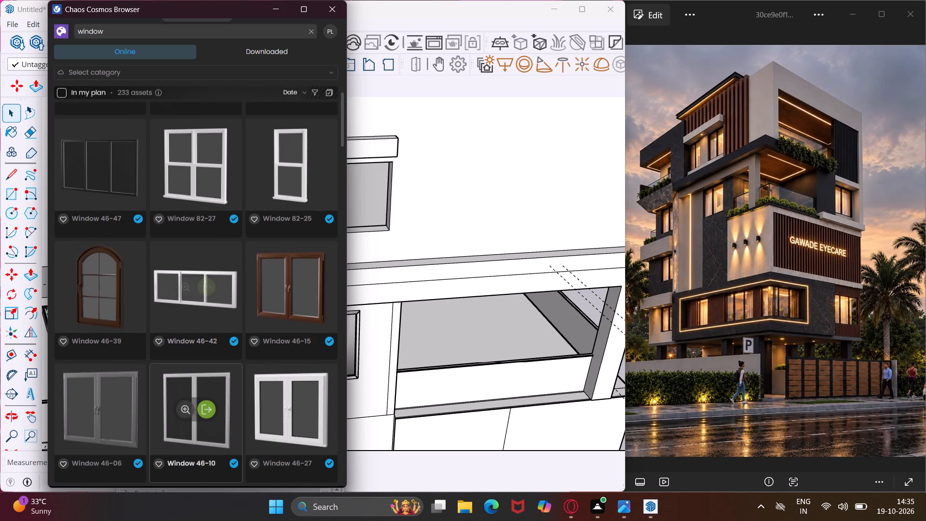
scroll(207, 367, down, 1)
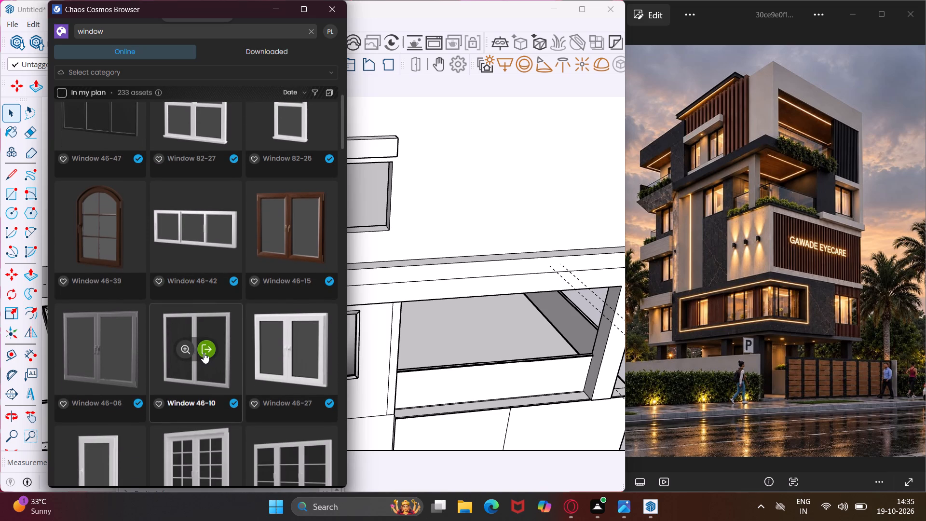
click(202, 349)
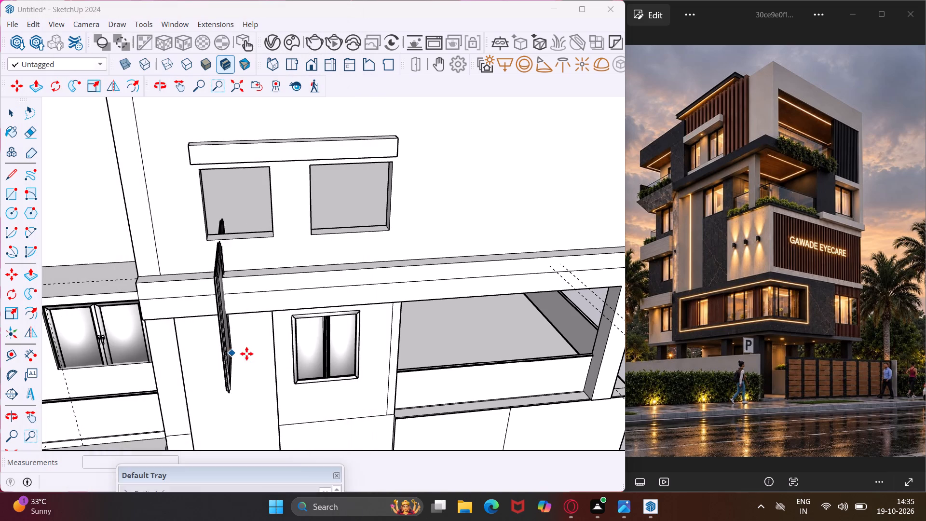
scroll(246, 302, down, 15)
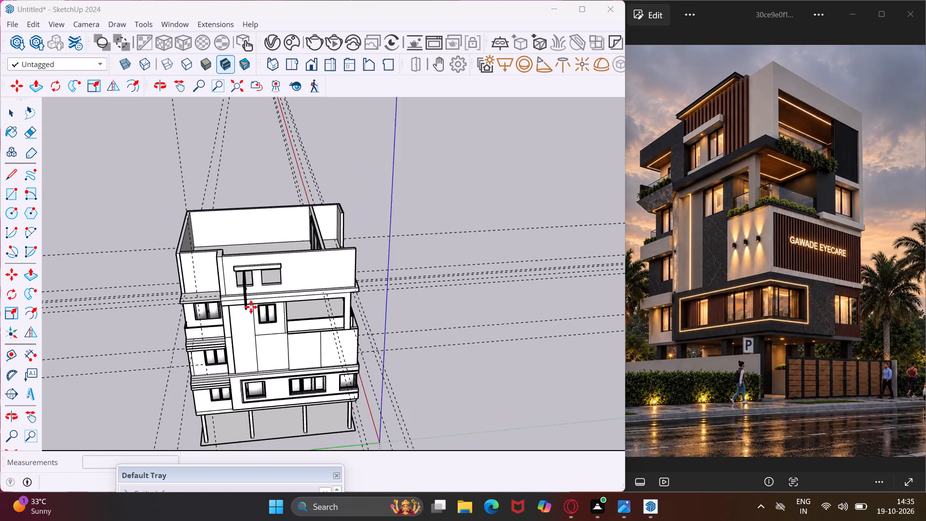
scroll(251, 307, down, 1)
click(412, 408)
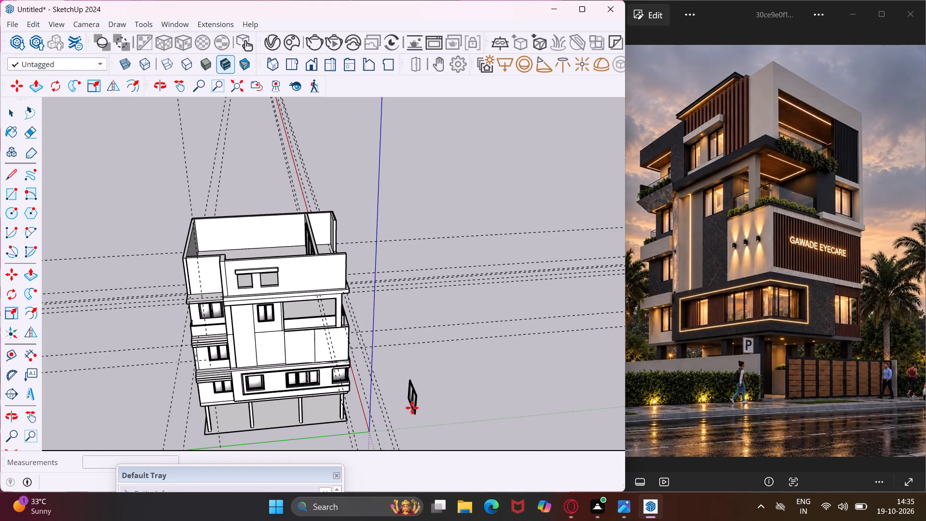
key(Escape)
key(space)
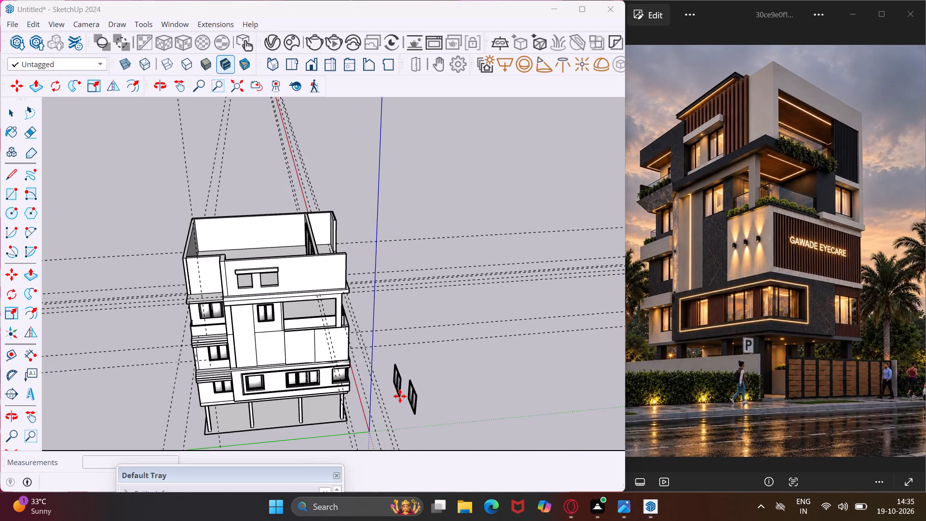
click(400, 393)
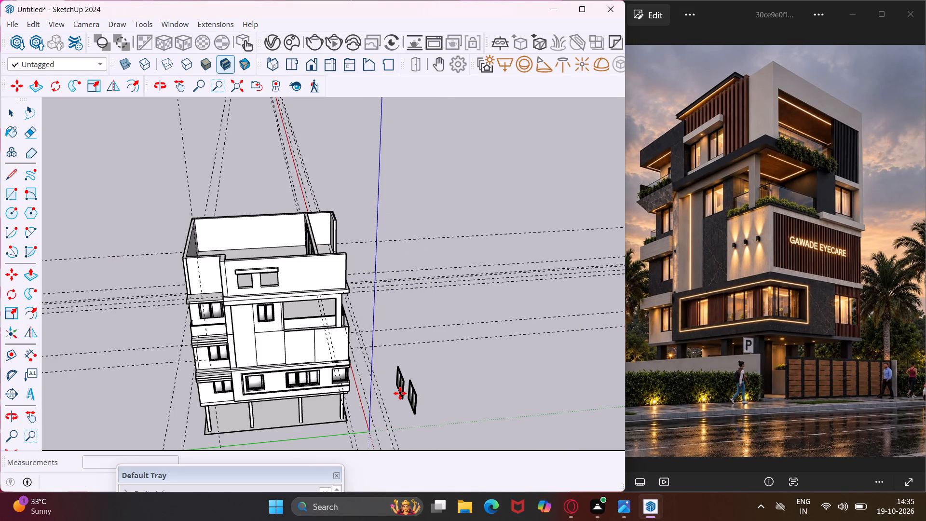
key(Escape)
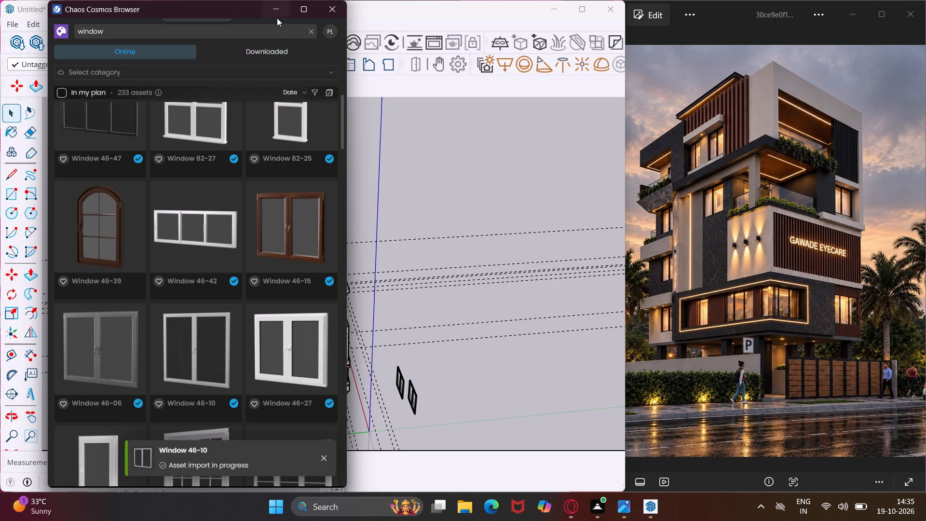
click(277, 17)
Delete the first-placed window copy, the one farther from the building.
click(412, 392)
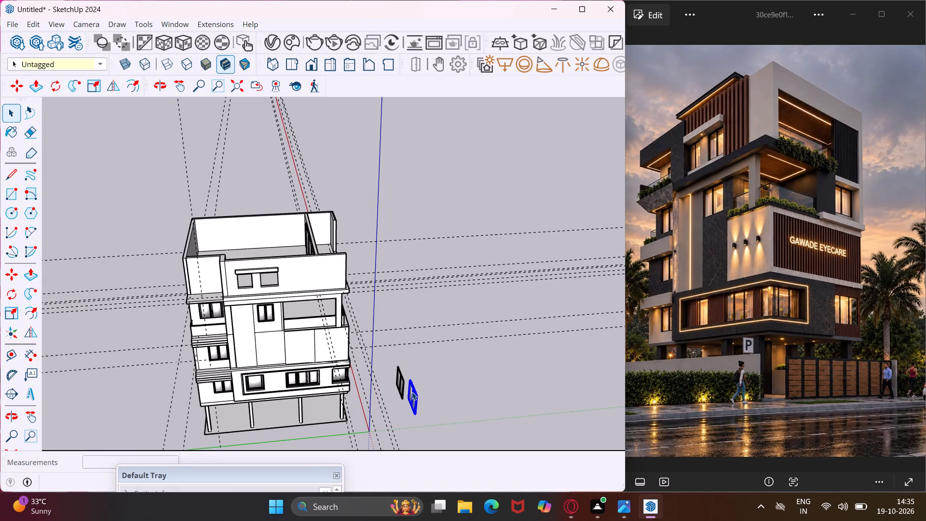
key(Delete)
Rotate the remaining Window 46-10 by 90° on the ground plane so it faces the same way as the front facade.
click(399, 382)
click(13, 295)
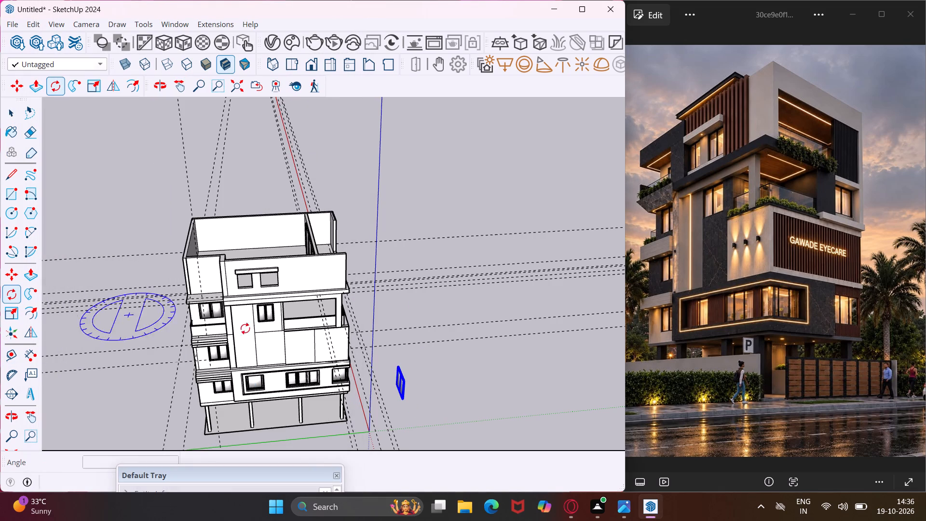
click(416, 400)
click(423, 418)
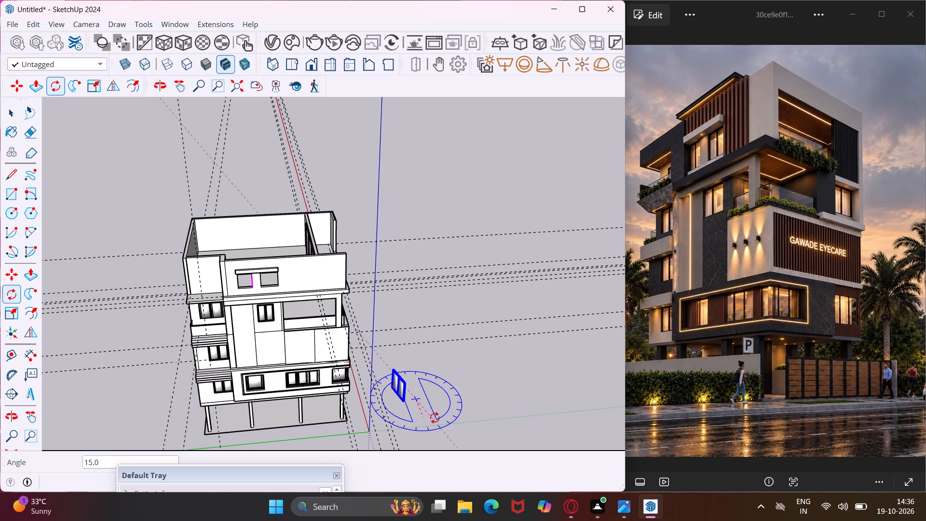
click(450, 398)
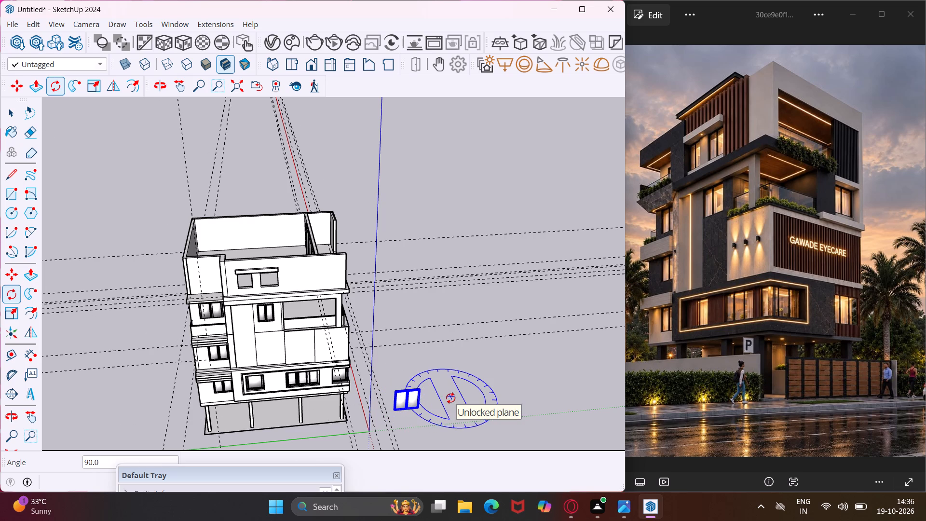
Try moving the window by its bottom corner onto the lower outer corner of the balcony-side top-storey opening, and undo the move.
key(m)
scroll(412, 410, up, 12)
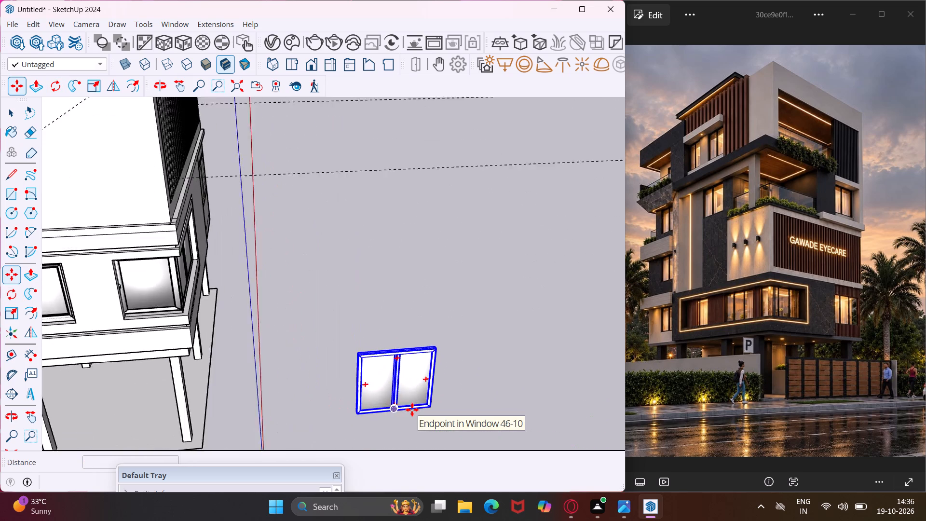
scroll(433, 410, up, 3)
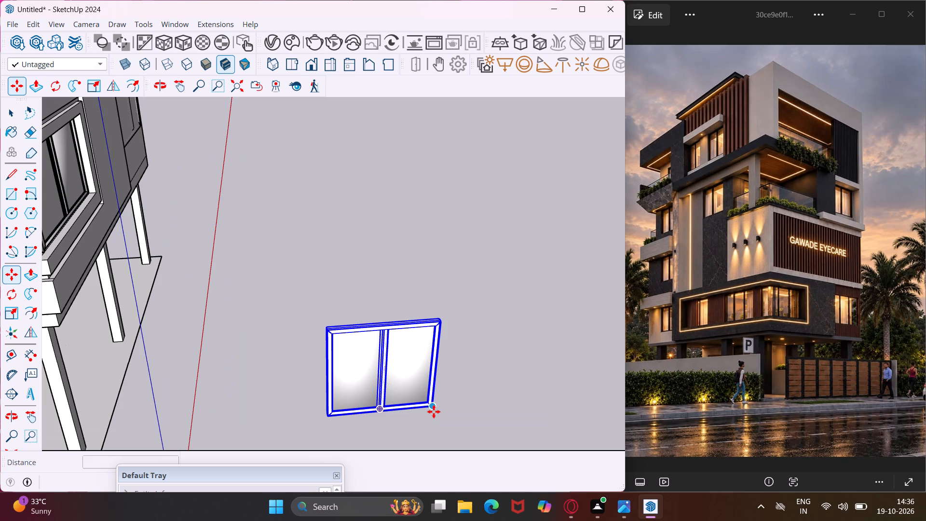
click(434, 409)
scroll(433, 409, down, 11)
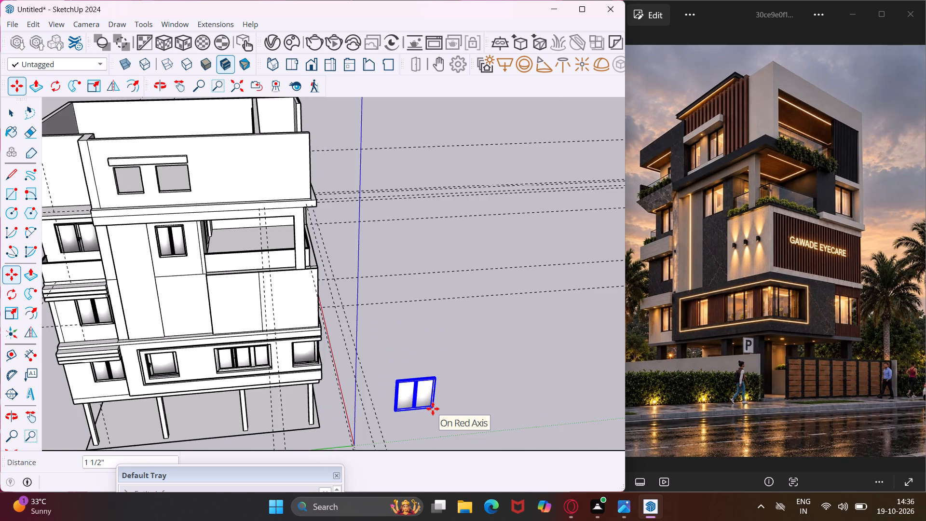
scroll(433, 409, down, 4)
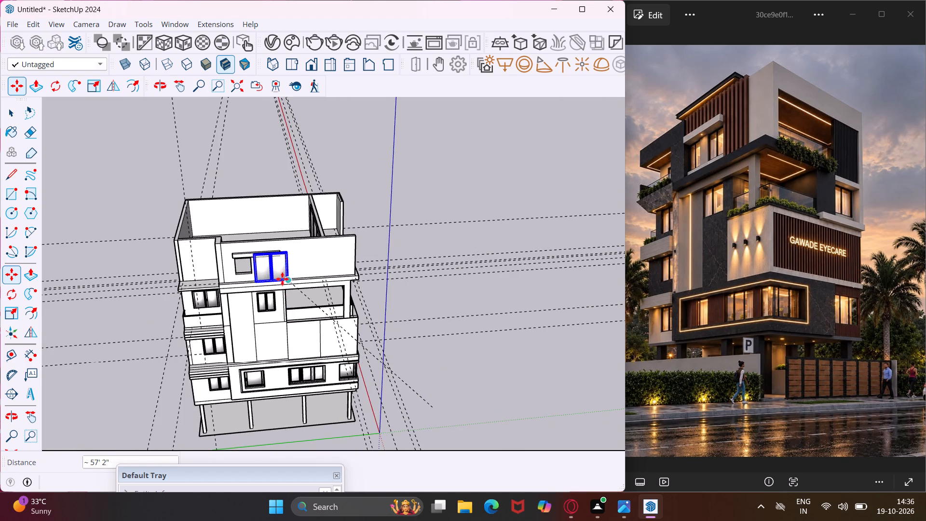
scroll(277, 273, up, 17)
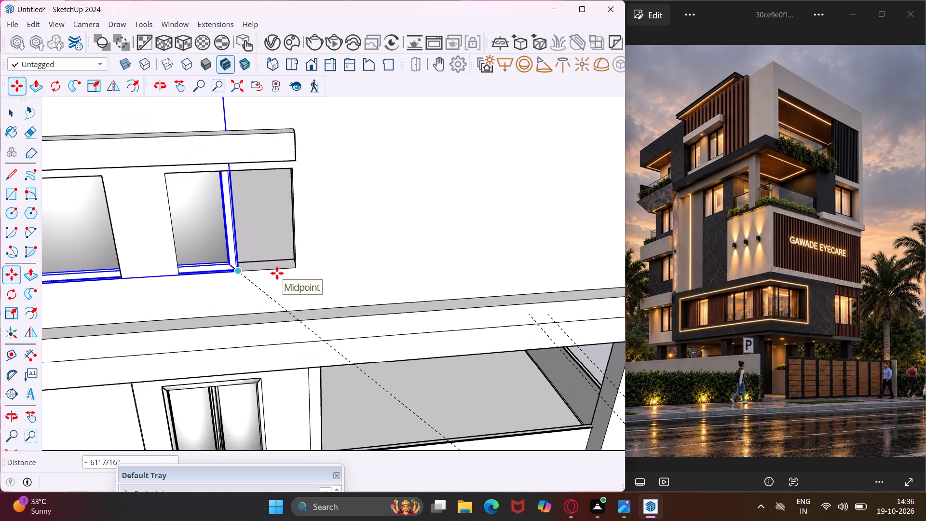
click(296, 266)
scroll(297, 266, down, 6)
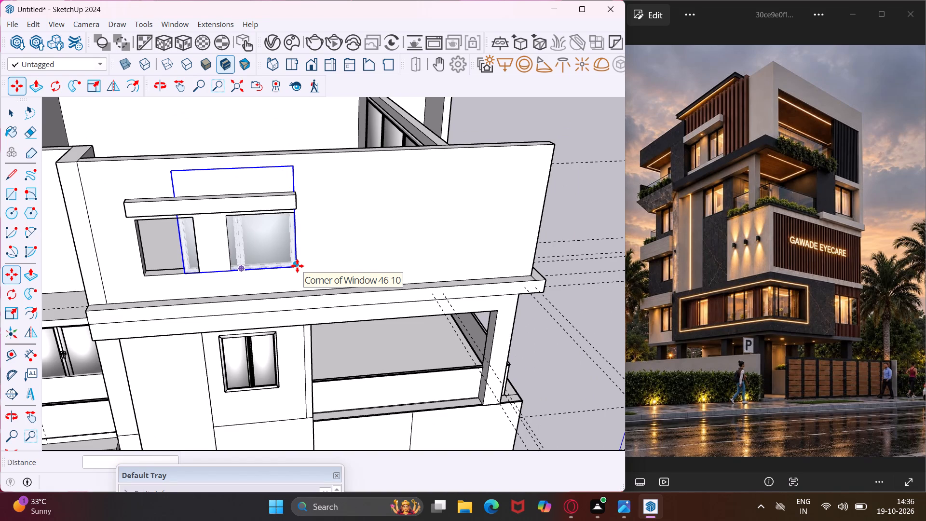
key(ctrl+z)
Scale the window's width along the red axis to 0.60.
scroll(295, 269, down, 9)
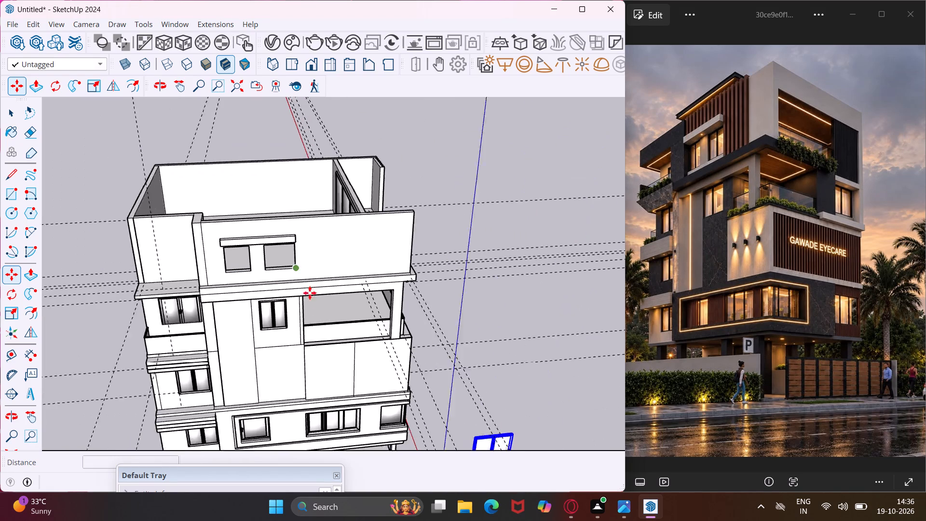
scroll(310, 293, down, 1)
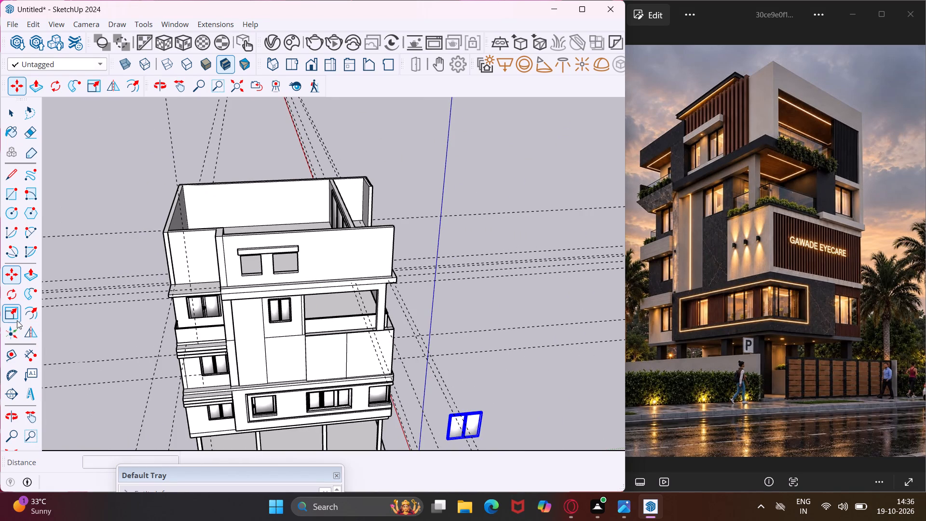
click(16, 320)
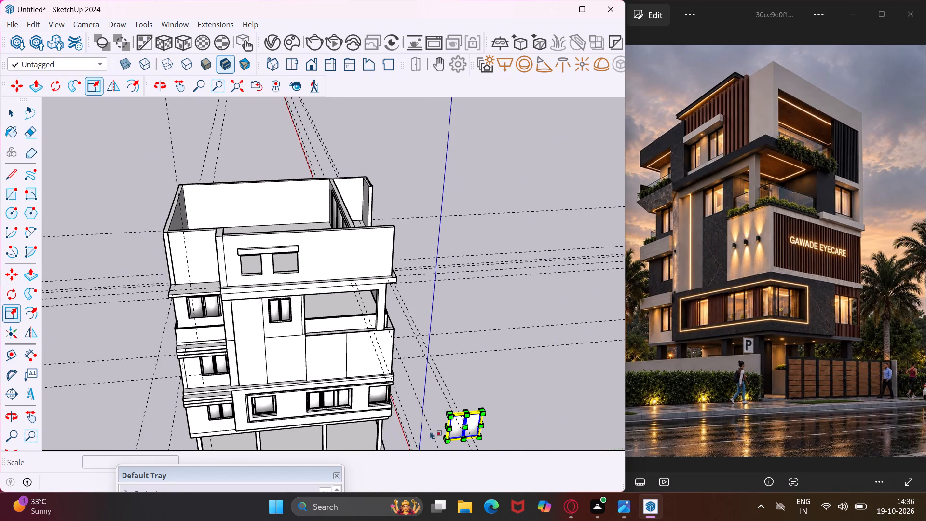
scroll(445, 427, up, 15)
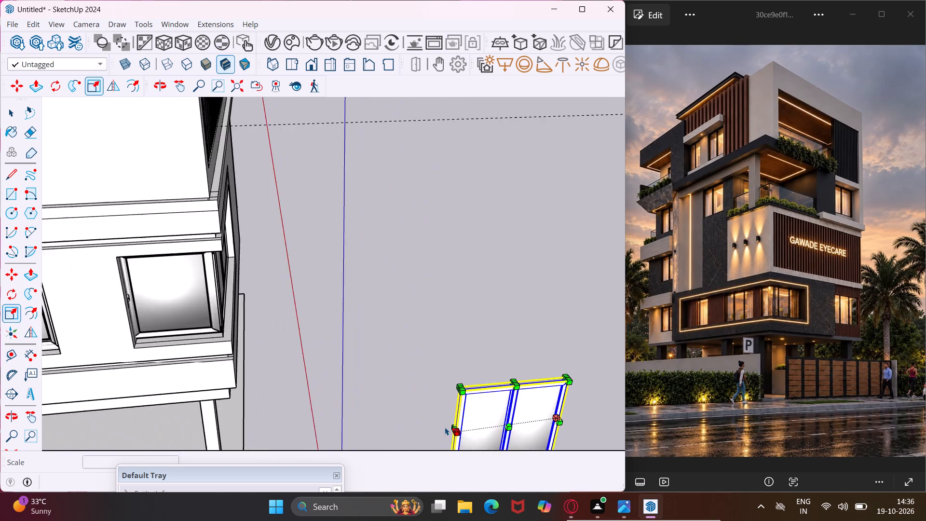
scroll(445, 427, up, 8)
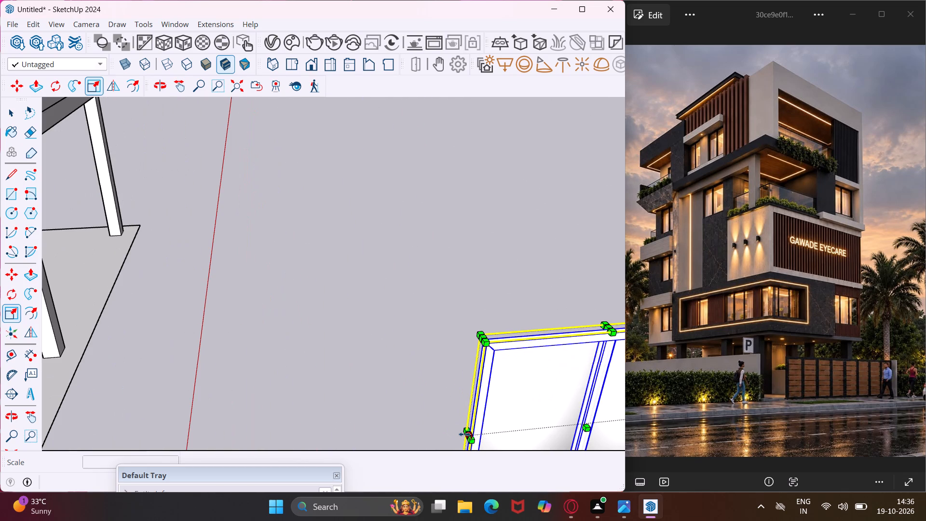
click(464, 434)
scroll(459, 433, down, 9)
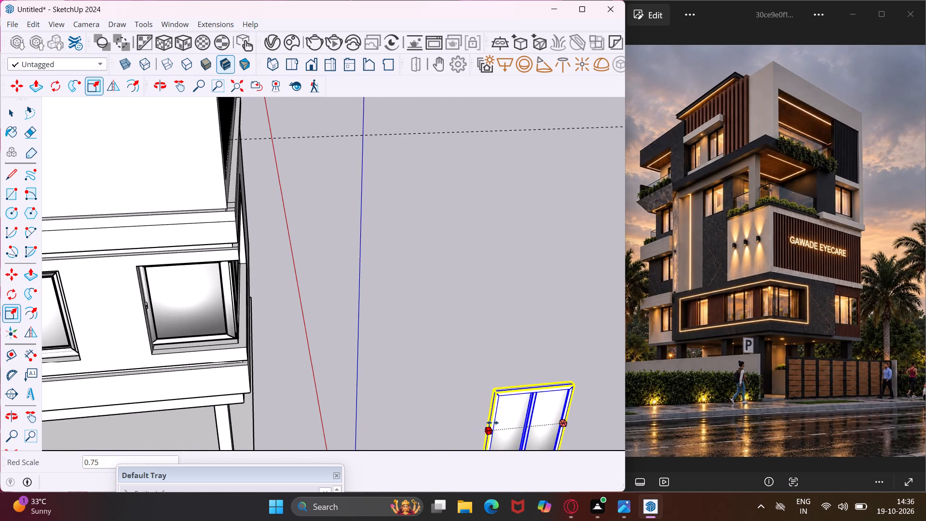
click(502, 420)
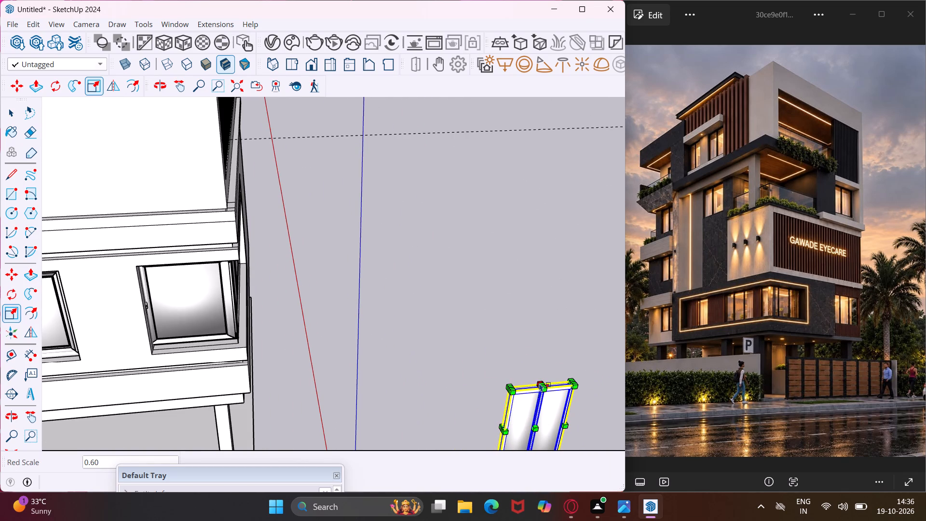
Scale the detached window's height along the blue axis to about 0.61.
scroll(539, 383, up, 2)
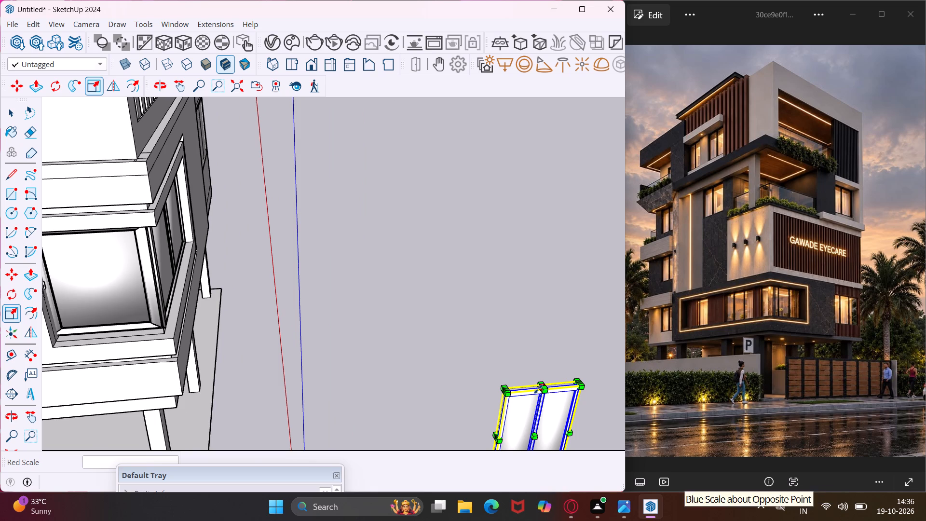
click(538, 389)
scroll(534, 398, down, 4)
middle_drag(531, 402, 495, 334)
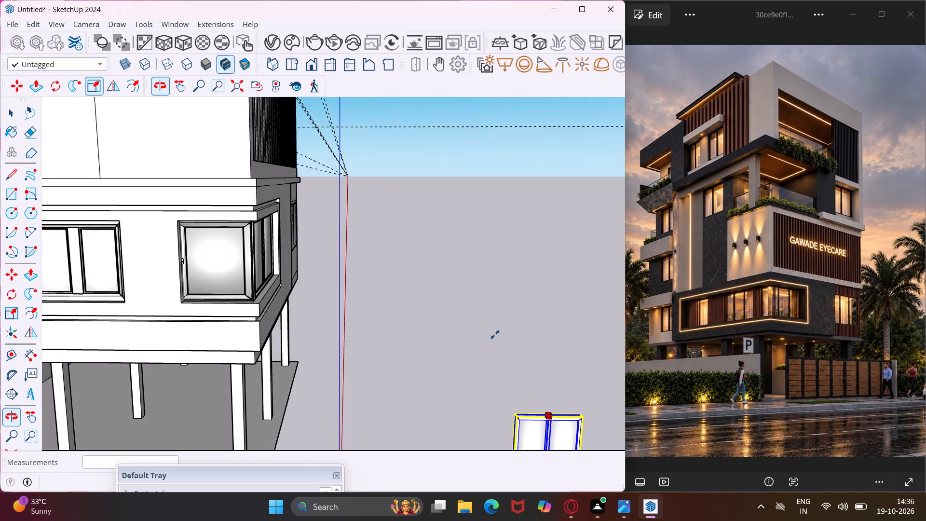
scroll(495, 334, down, 6)
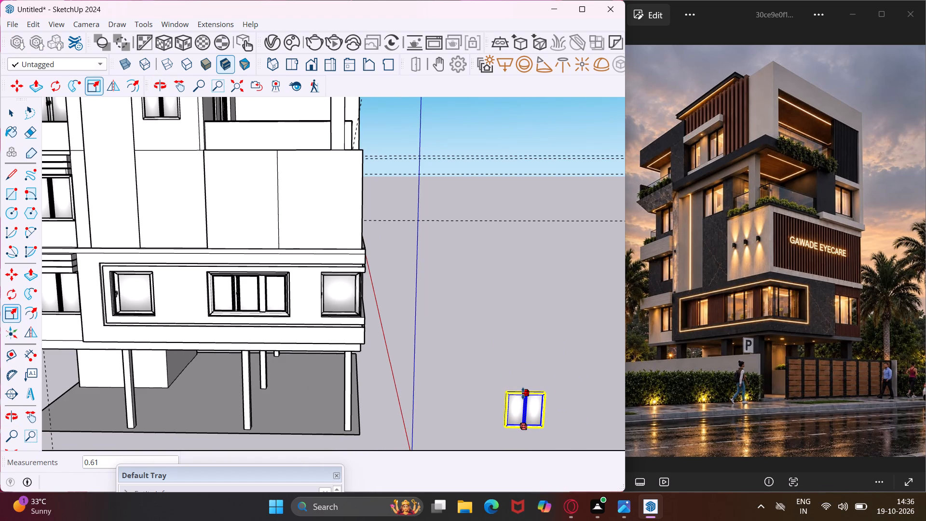
click(523, 394)
Move the window by its bottom corner onto the lower outer corner of the balcony-side top-storey opening.
key(m)
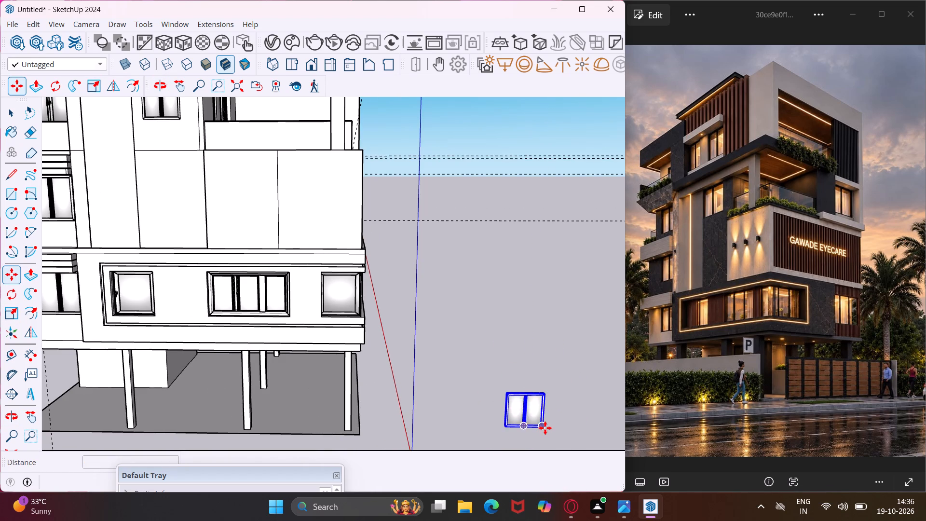
scroll(545, 428, up, 10)
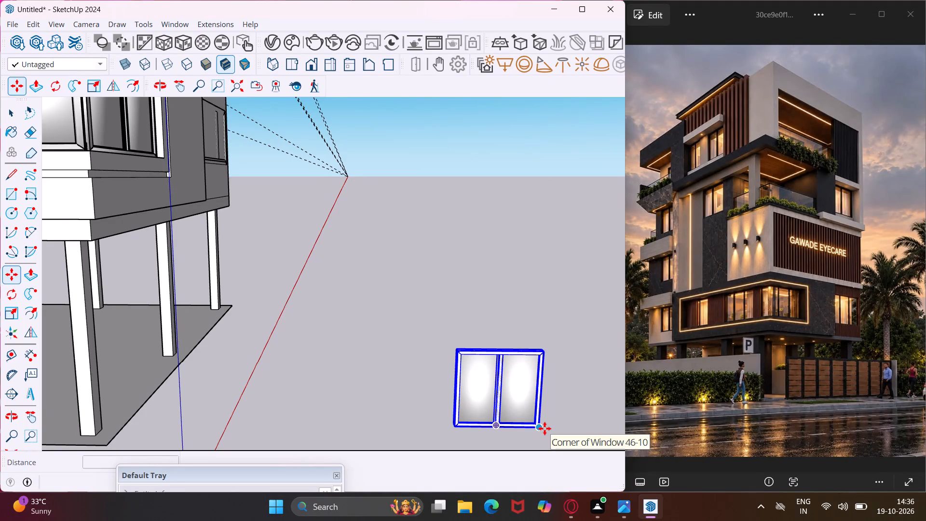
click(545, 428)
scroll(525, 425, down, 18)
scroll(524, 425, down, 4)
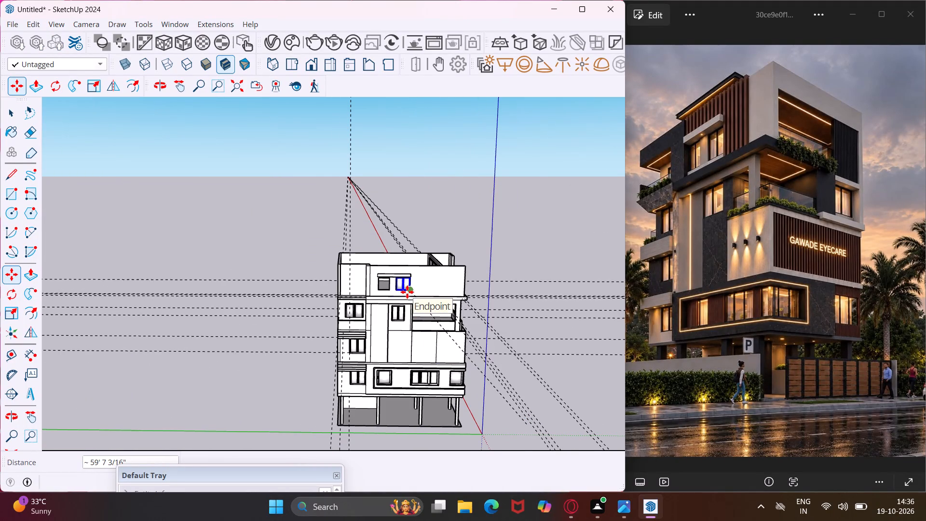
scroll(407, 292, up, 18)
scroll(407, 292, up, 4)
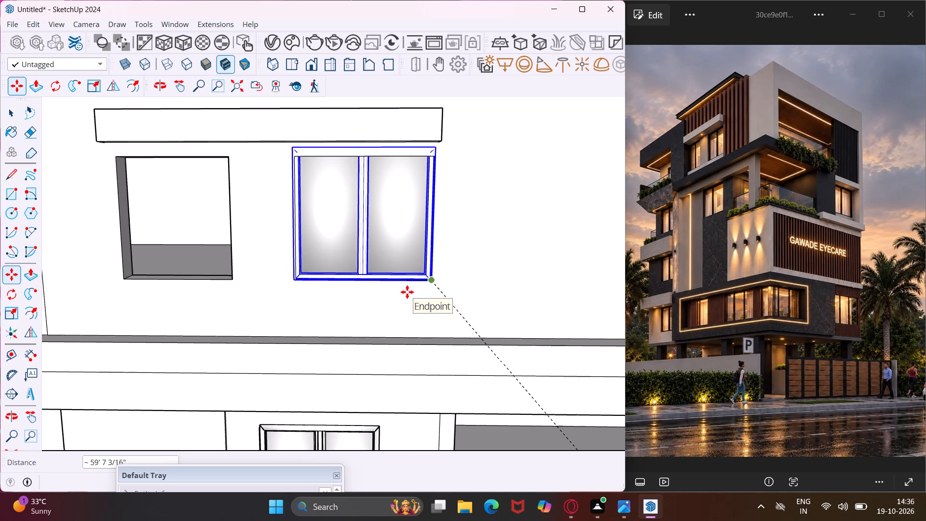
click(432, 278)
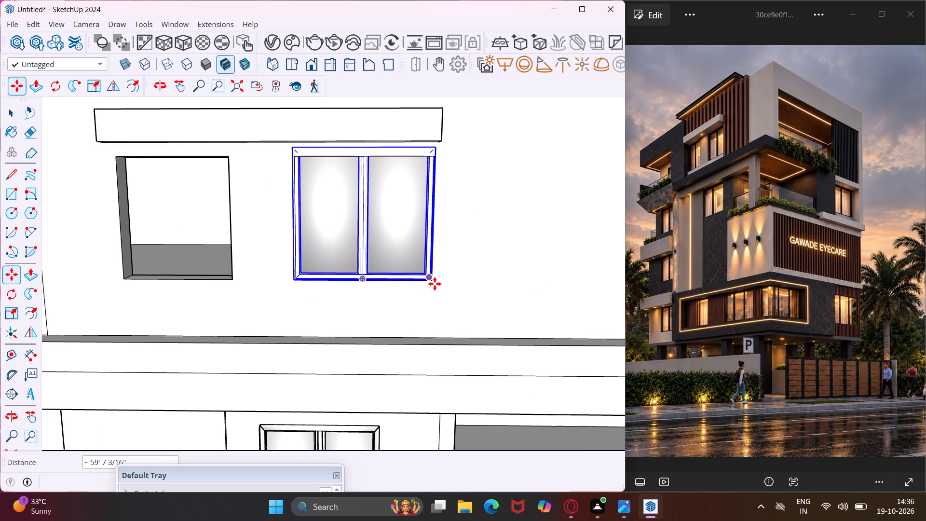
Copy the fitted window about 6' 3 7/8" along the facade, matching its bottom corner to the lower corner of the neighbouring empty opening.
scroll(429, 280, up, 7)
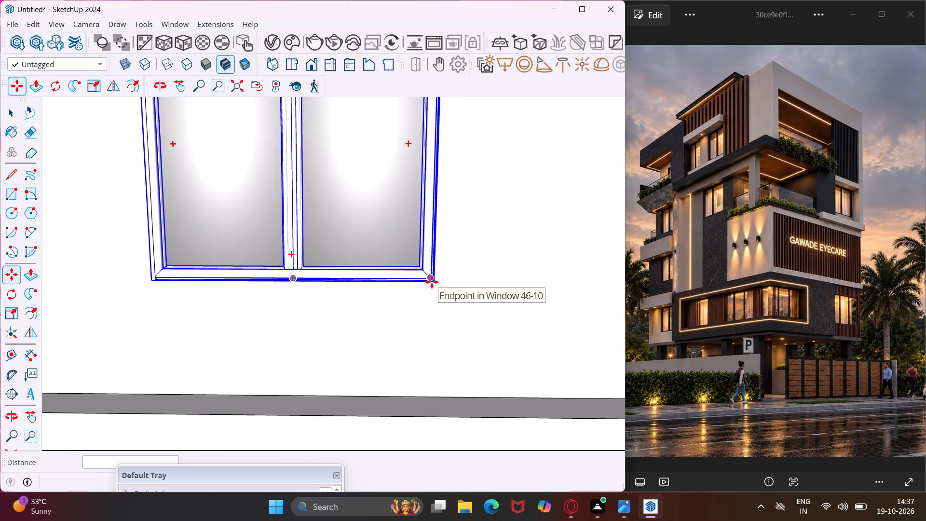
click(435, 280)
scroll(419, 287, down, 5)
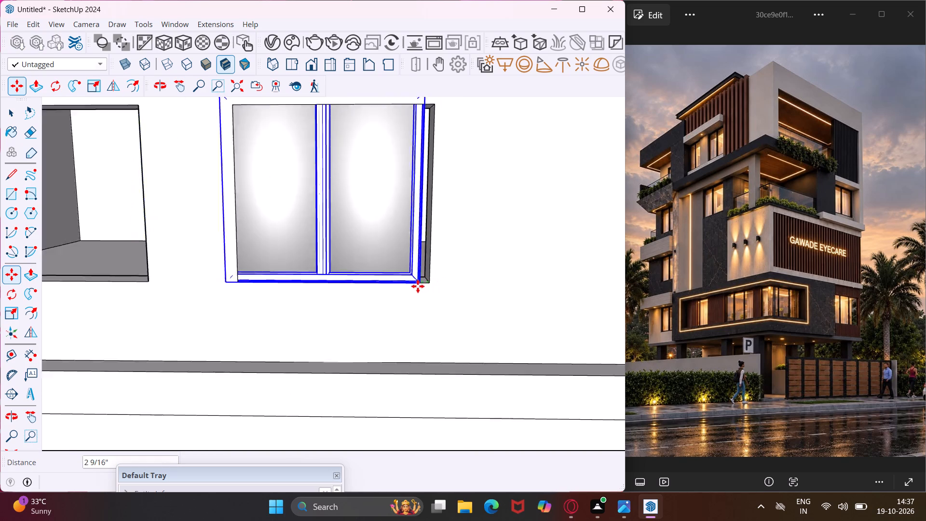
scroll(405, 285, down, 3)
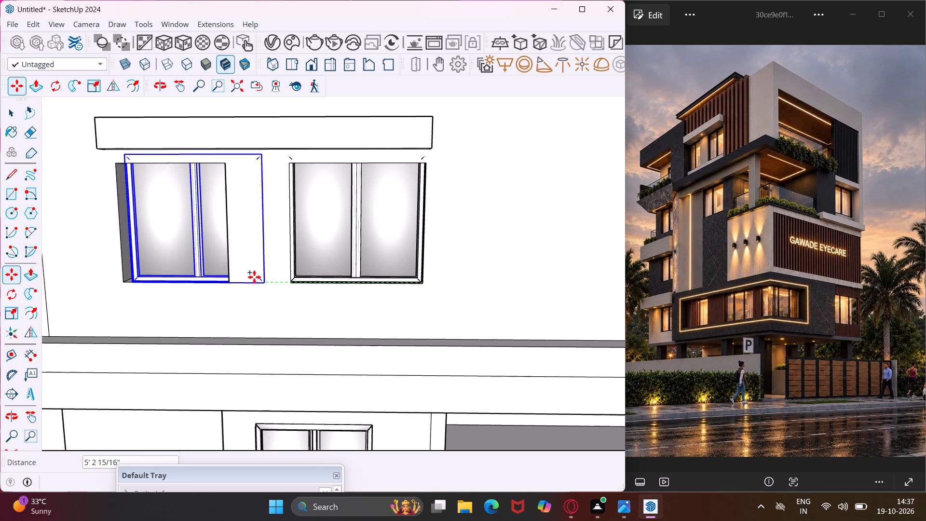
click(230, 280)
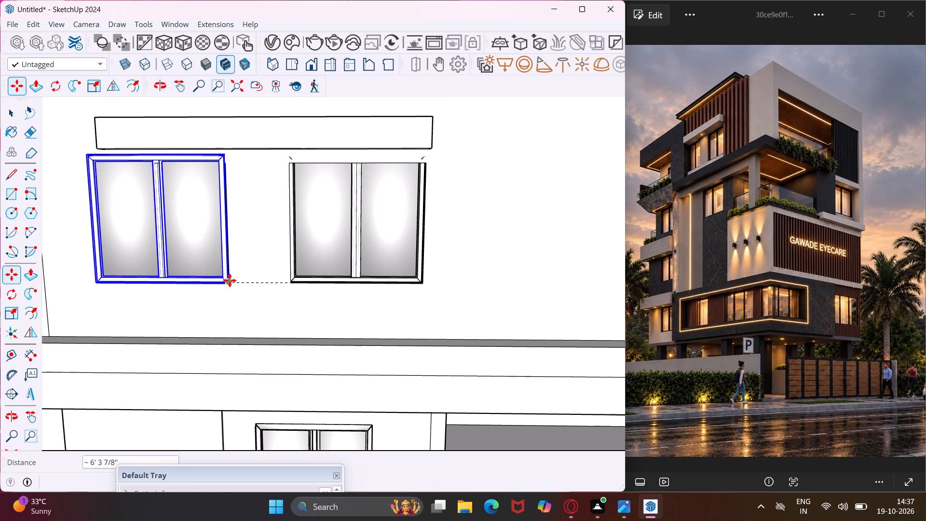
Scale the copied window to 0.83 along the red axis and 0.92 along the blue axis to fit its opening.
middle_drag(252, 280, 259, 280)
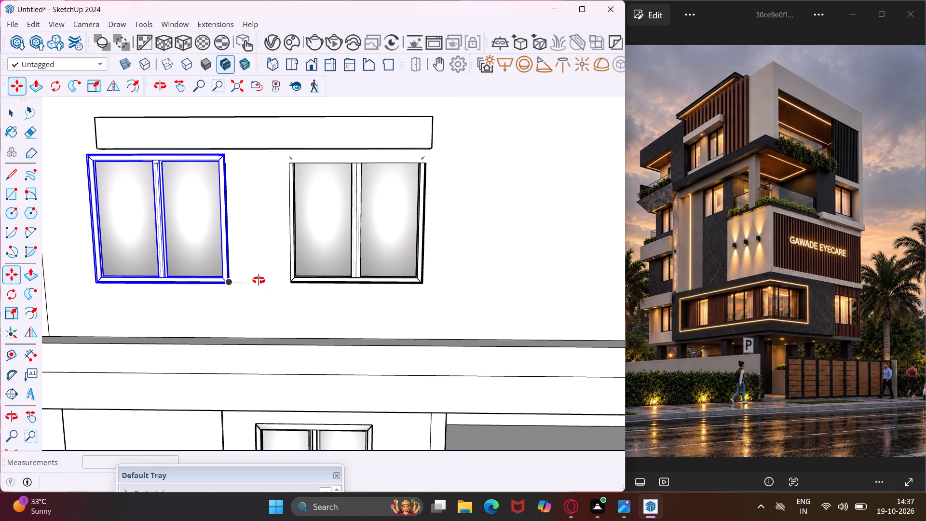
middle_drag(259, 280, 439, 295)
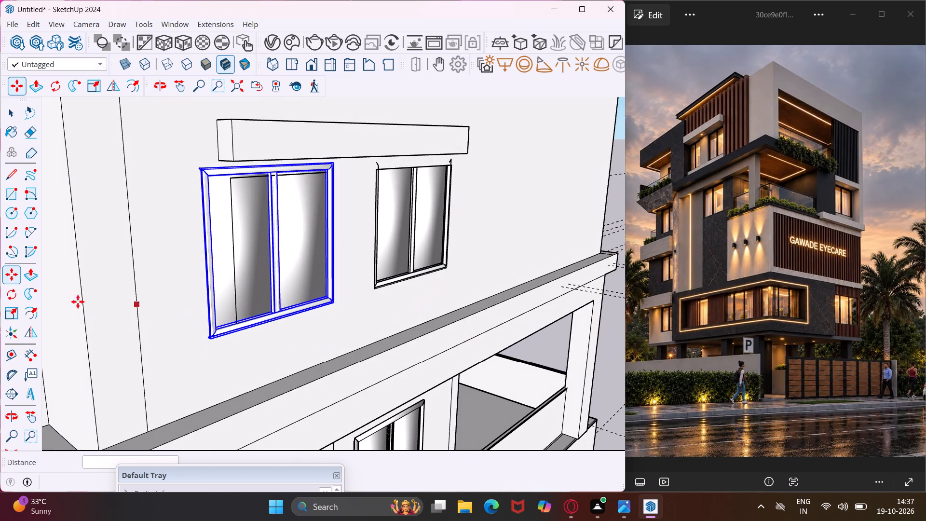
click(5, 312)
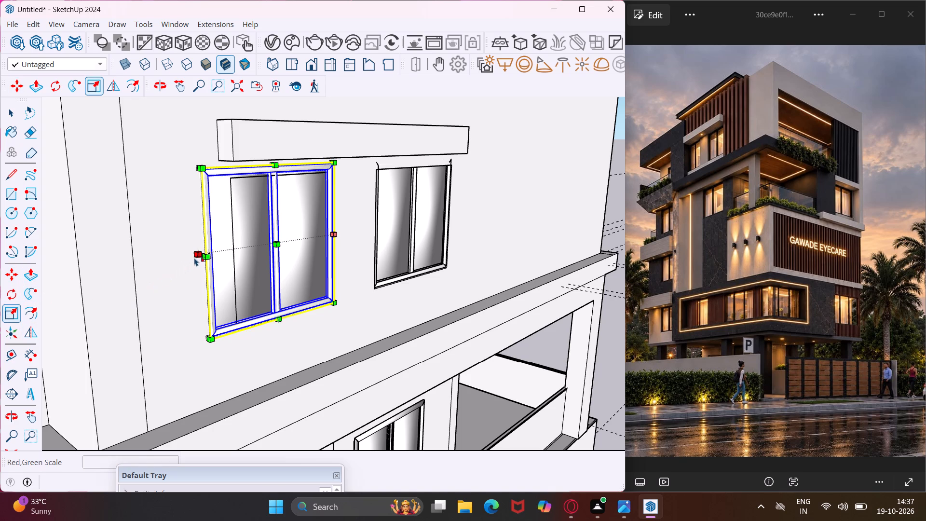
click(200, 257)
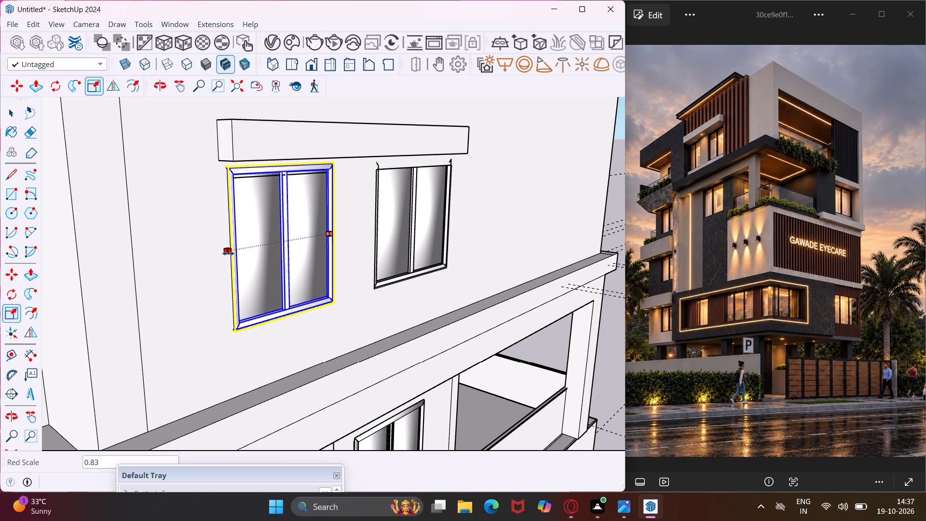
click(228, 253)
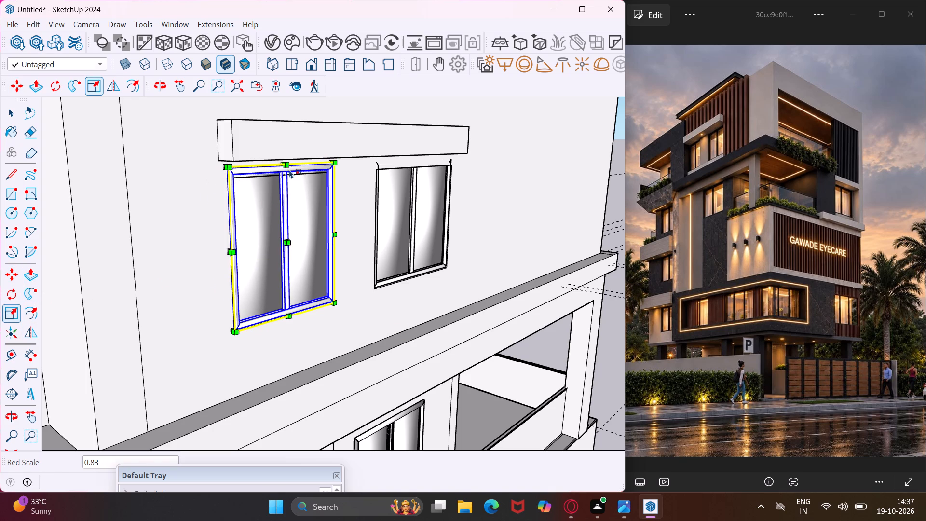
click(280, 163)
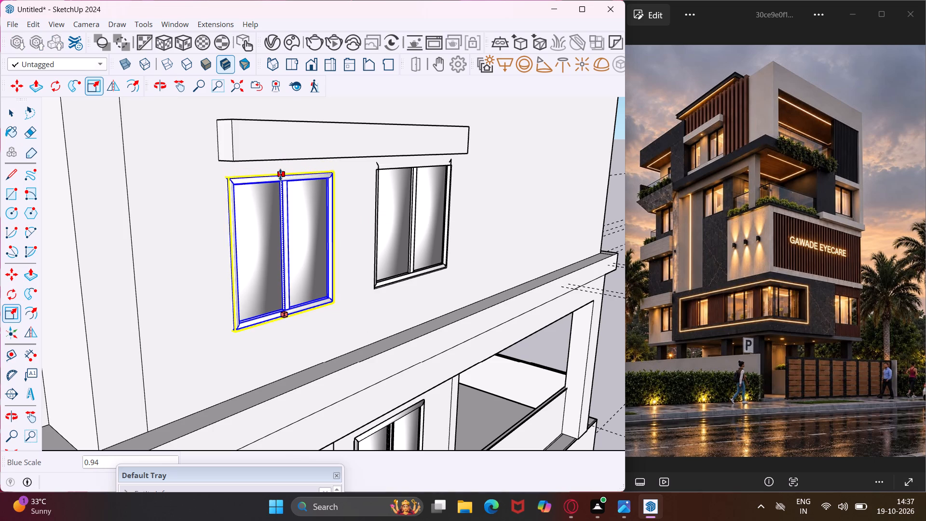
click(280, 177)
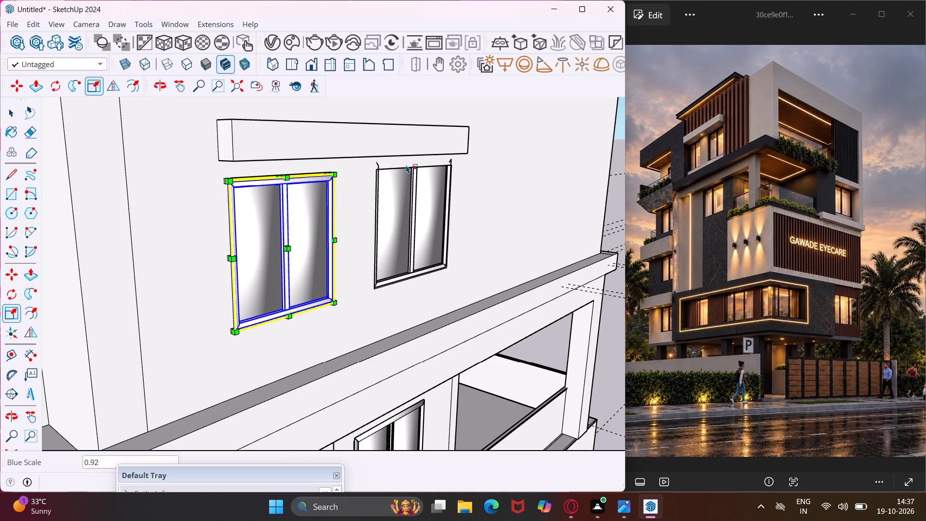
key(Escape)
key(space)
Scale the balcony-side top-storey window's height along the blue axis to about 0.93.
click(412, 207)
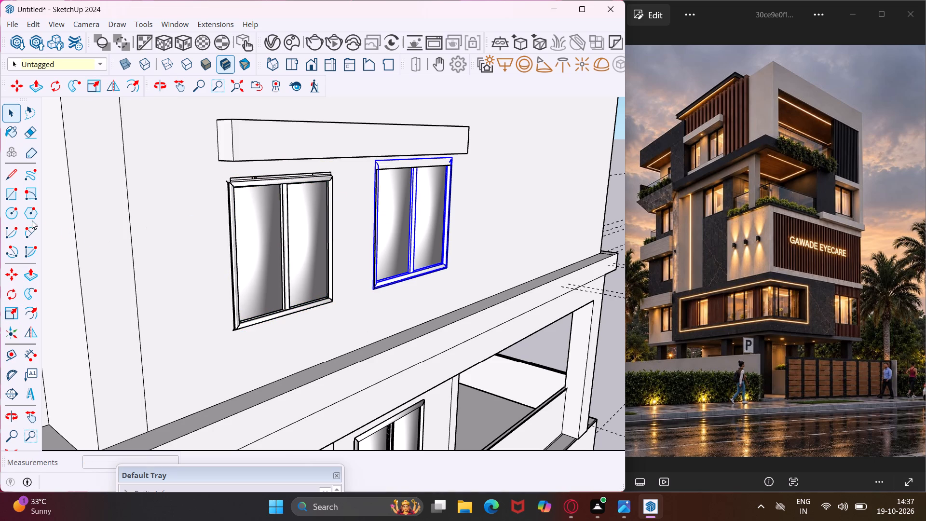
click(16, 306)
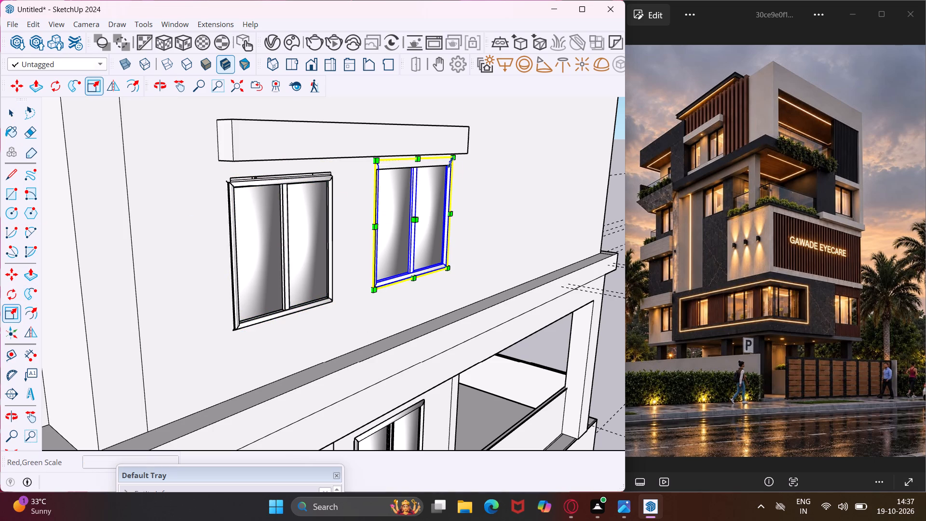
click(409, 160)
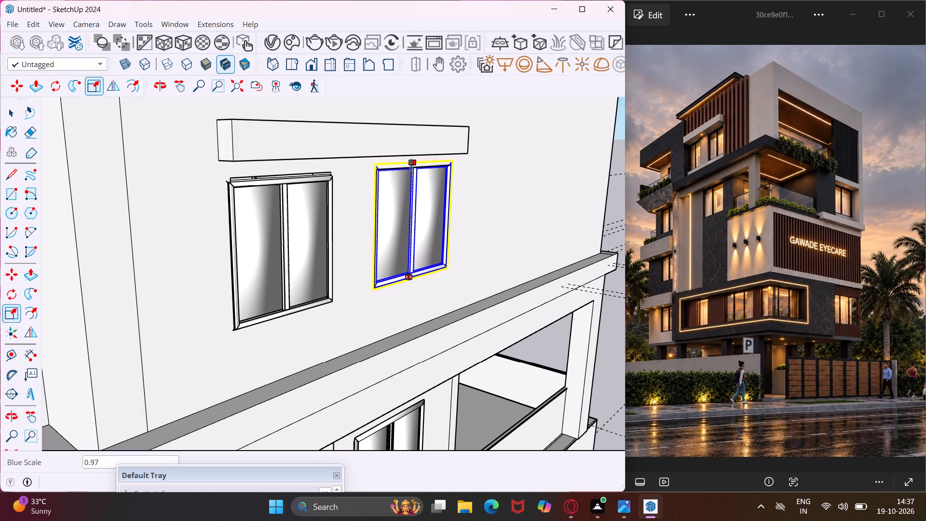
click(409, 171)
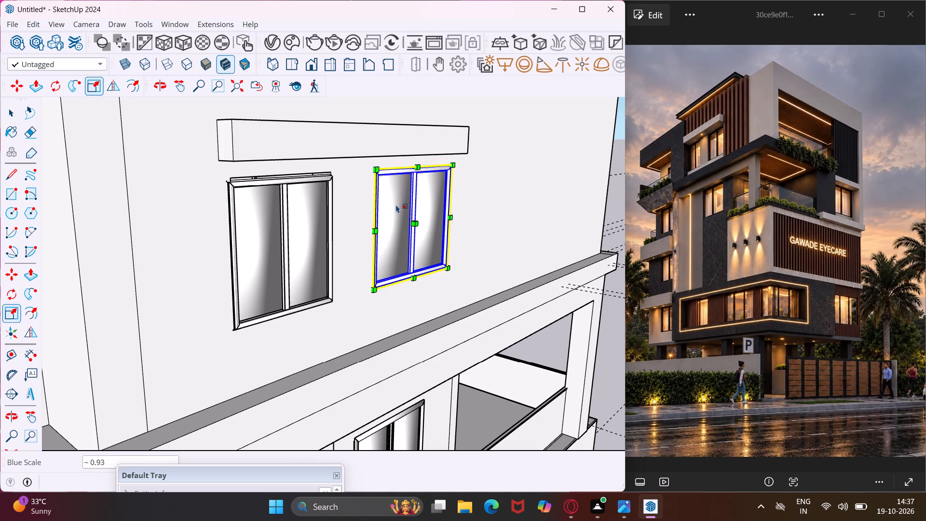
key(Escape)
key(space)
Draw an upright rotated rectangle about 26' 4 7/16" long and 1' high along the top outer edge of the top storey's back wall.
scroll(284, 264, down, 10)
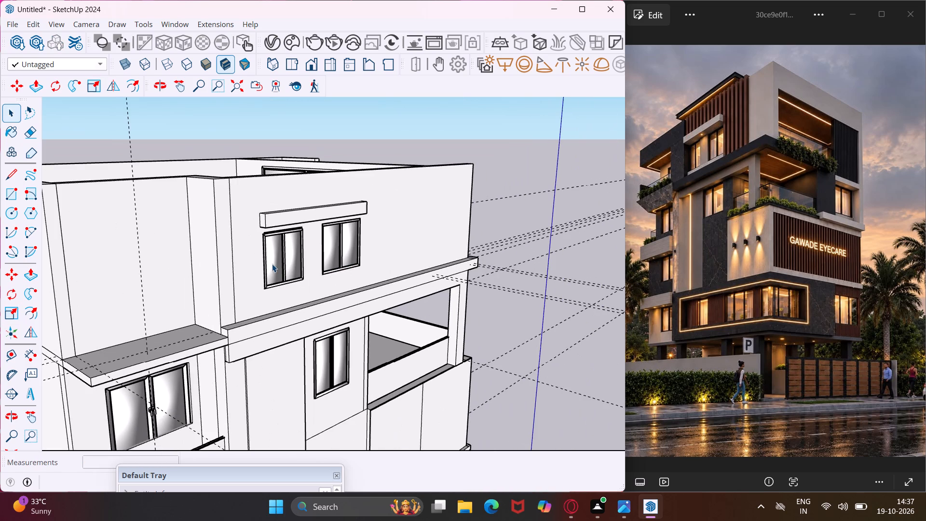
scroll(272, 264, down, 4)
middle_drag(413, 271, 376, 276)
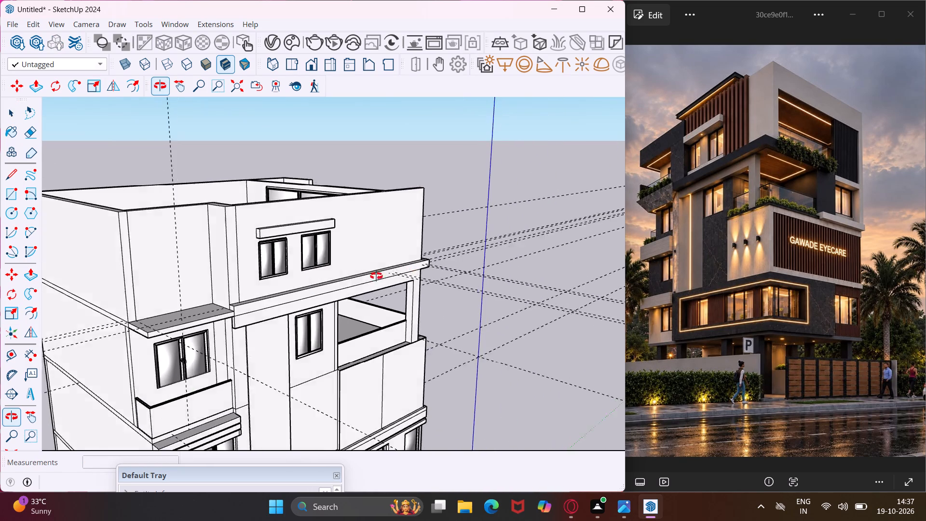
middle_drag(376, 276, 252, 340)
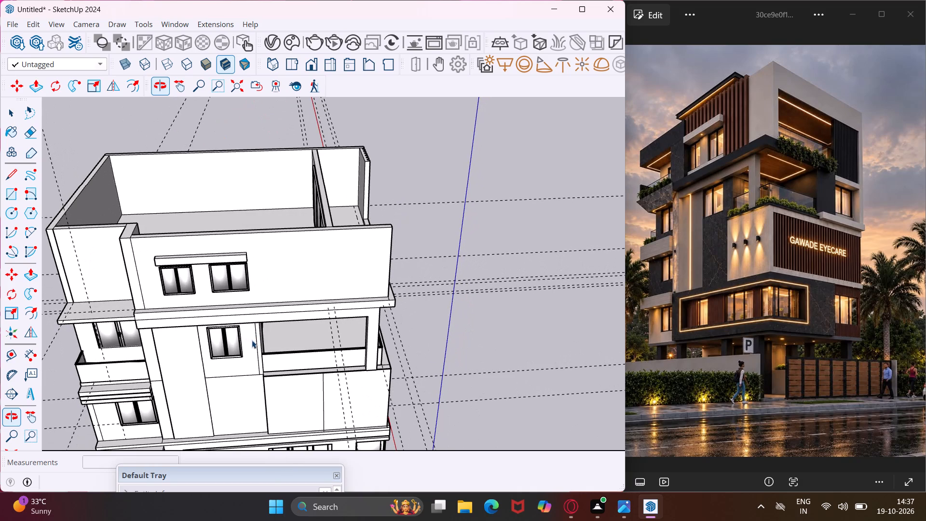
scroll(313, 254, down, 3)
middle_drag(381, 166, 322, 200)
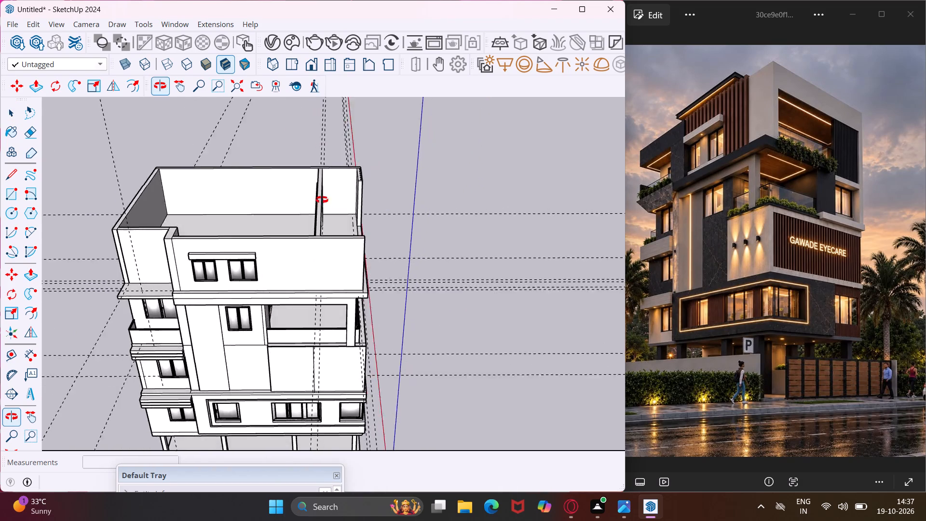
middle_drag(322, 200, 85, 280)
scroll(294, 231, down, 3)
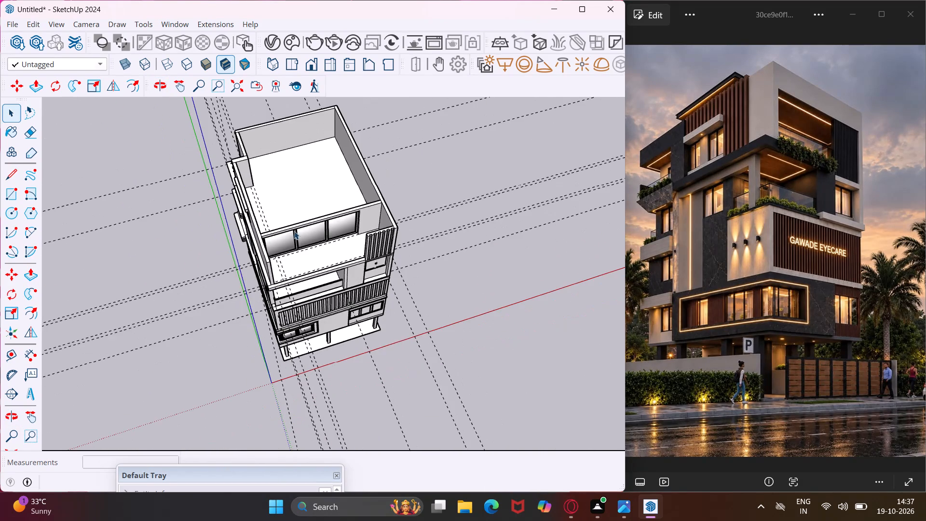
middle_drag(341, 216, 91, 211)
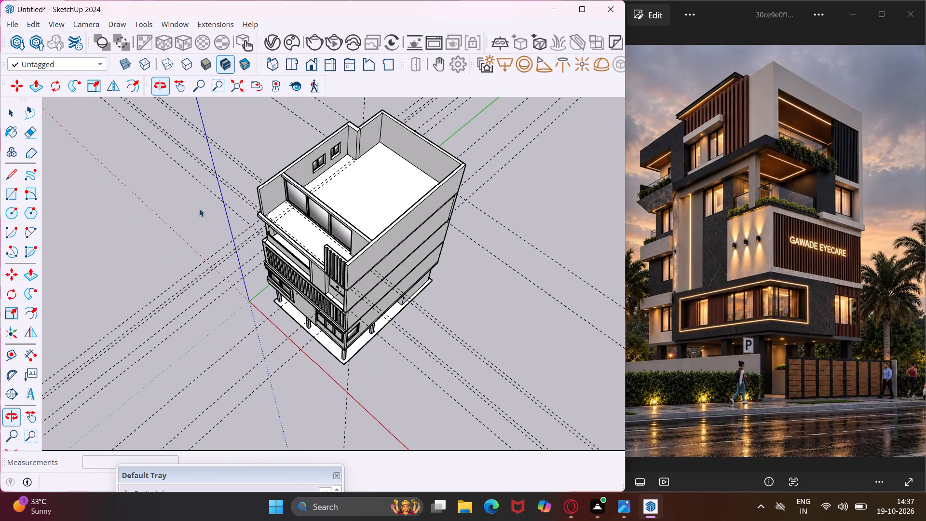
scroll(399, 179, down, 3)
middle_drag(454, 159, 327, 175)
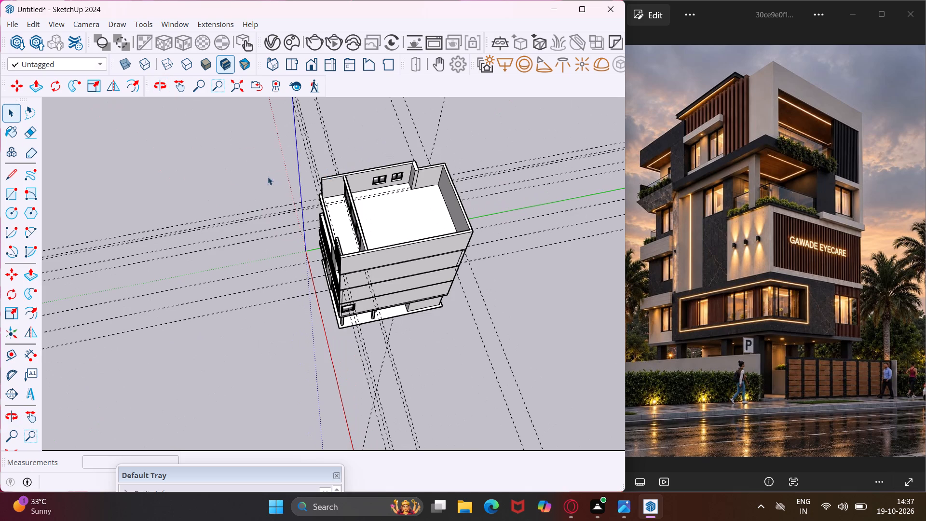
click(39, 193)
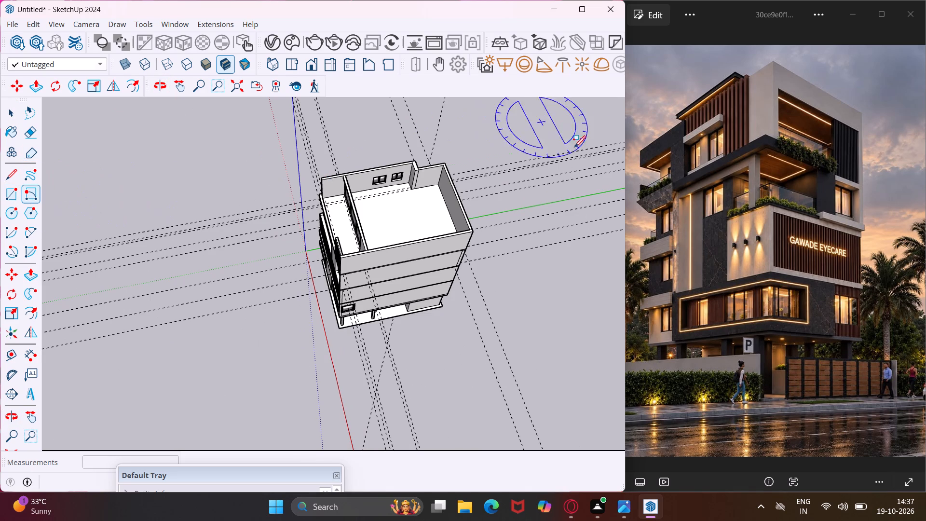
scroll(449, 161, up, 12)
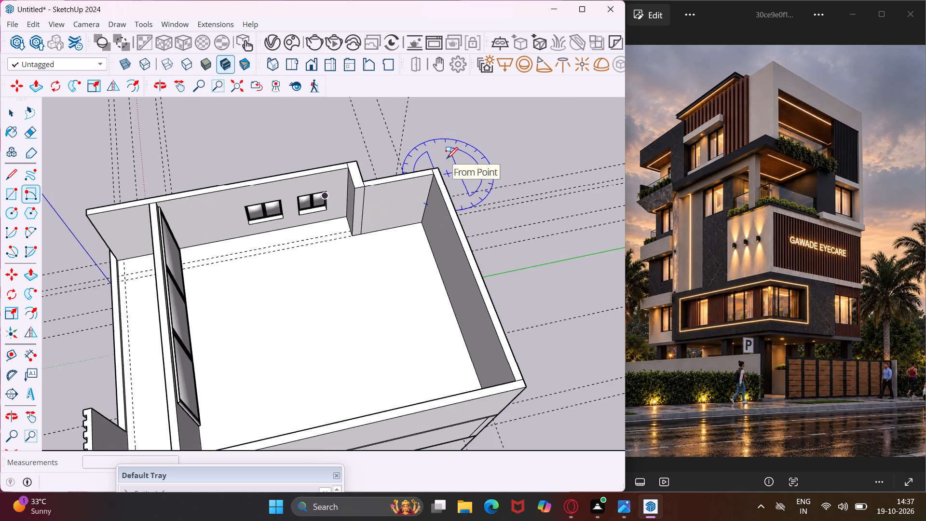
scroll(446, 158, up, 3)
click(436, 170)
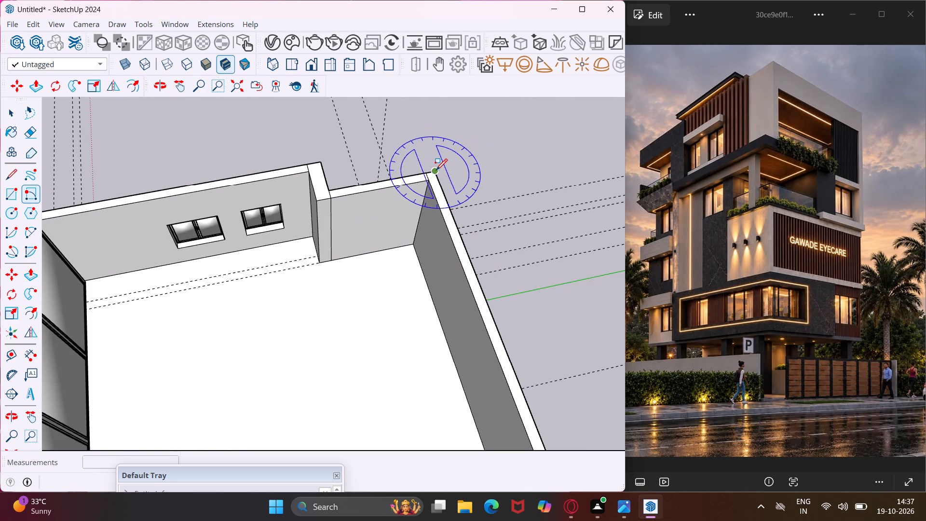
scroll(460, 207, down, 9)
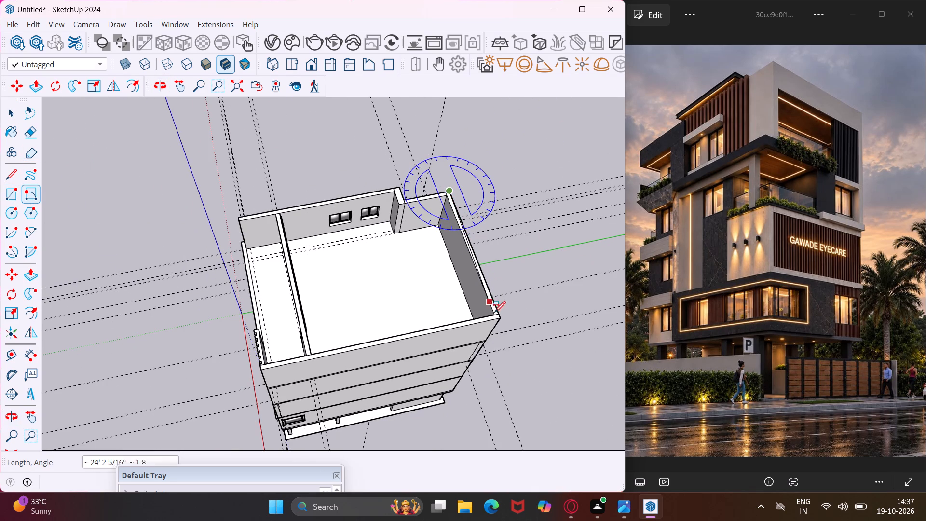
scroll(500, 319, up, 10)
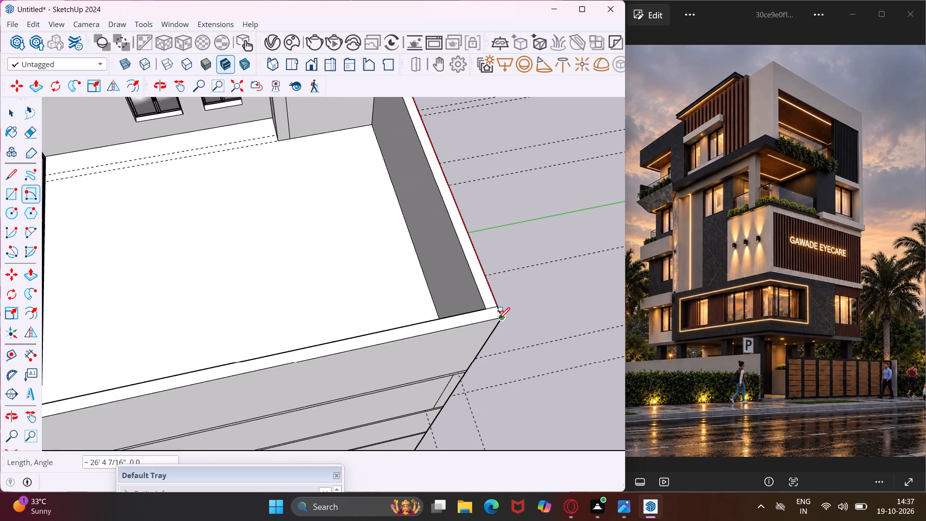
click(504, 318)
middle_drag(504, 317, 465, 245)
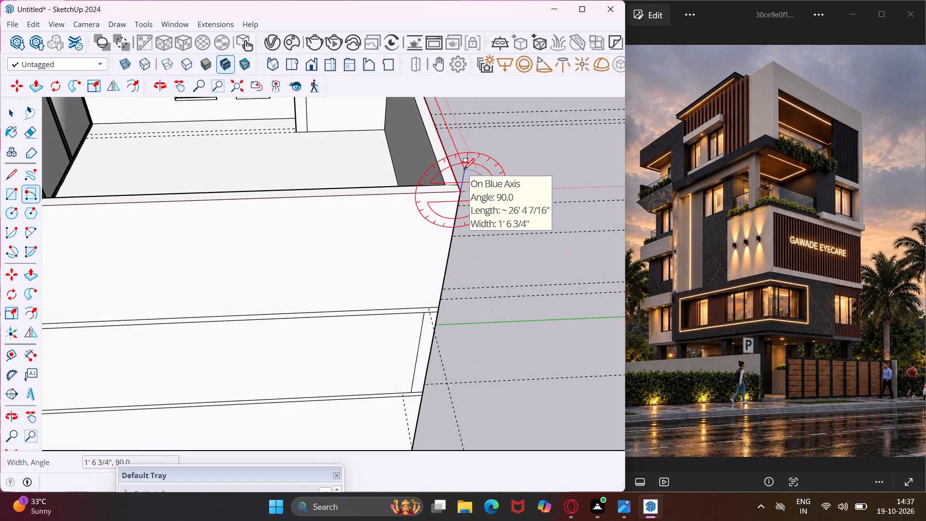
text(1')
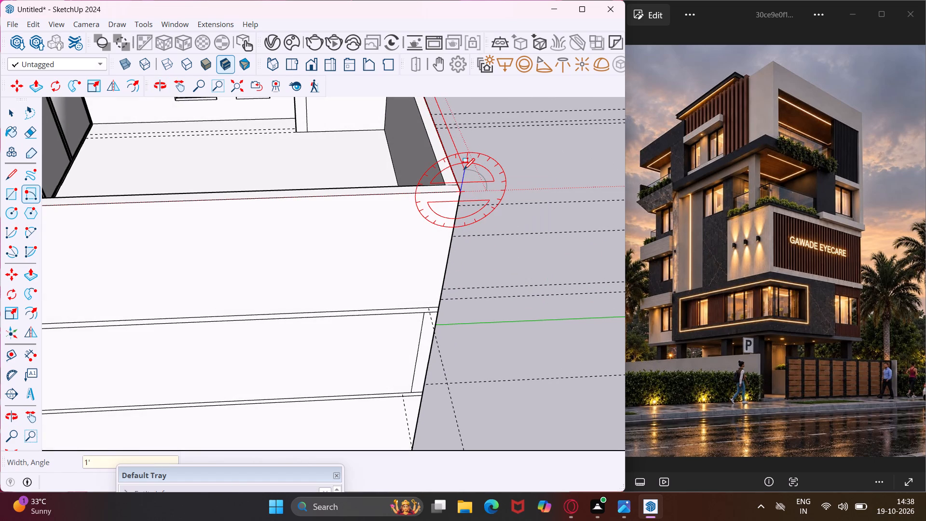
key(Return)
key(Escape)
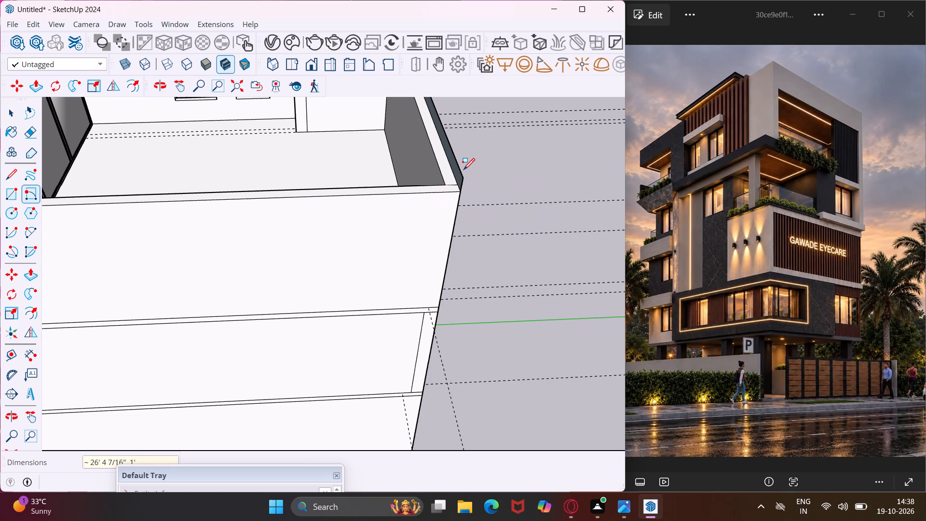
Push/Pull the 1' high rectangle 40' across the open top storey to the balcony-side front, forming the roof slab.
key(space)
scroll(437, 172, up, 2)
click(459, 173)
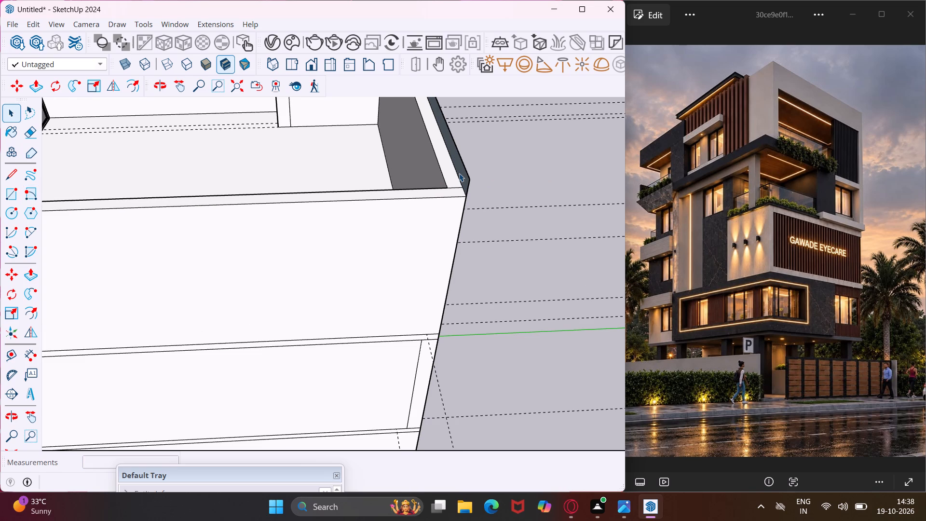
key(p)
click(459, 173)
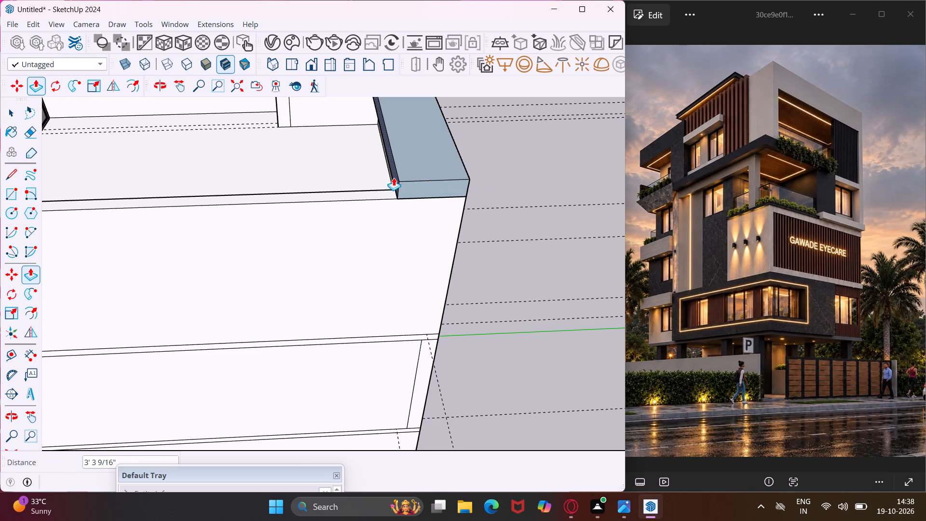
scroll(394, 178, down, 11)
scroll(394, 178, up, 1)
scroll(394, 178, down, 4)
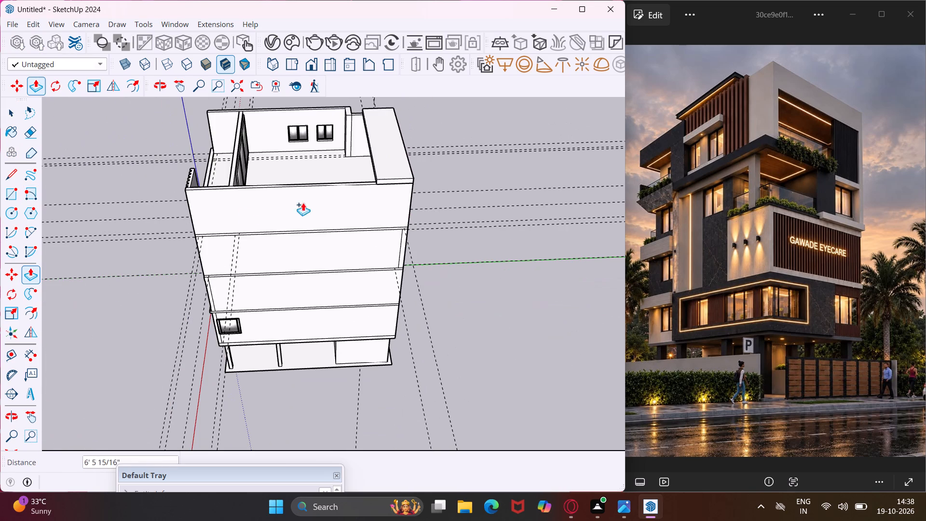
click(189, 220)
Push/Pull the roof slab's side face about 3' 3/8" out to the projecting facade wall with the two small windows.
middle_drag(189, 221, 191, 221)
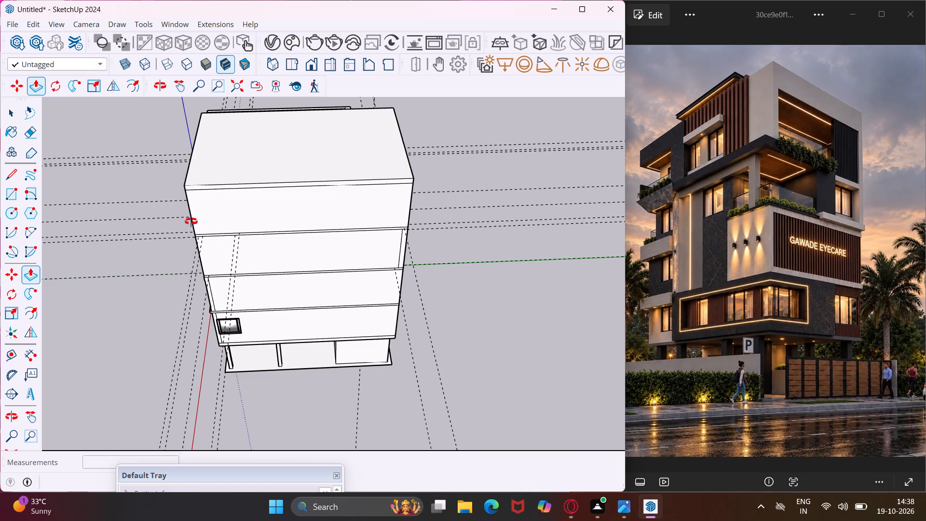
middle_drag(191, 221, 638, 216)
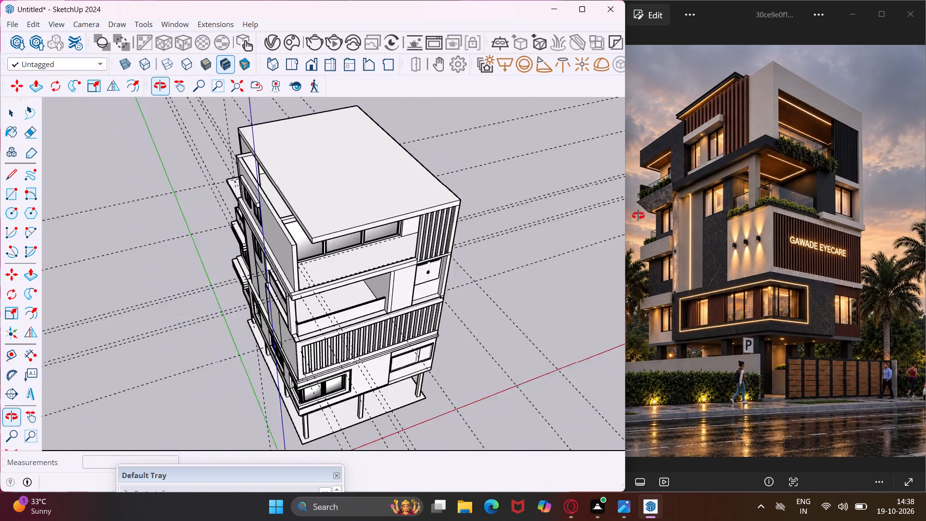
middle_drag(638, 216, 650, 216)
scroll(333, 235, up, 8)
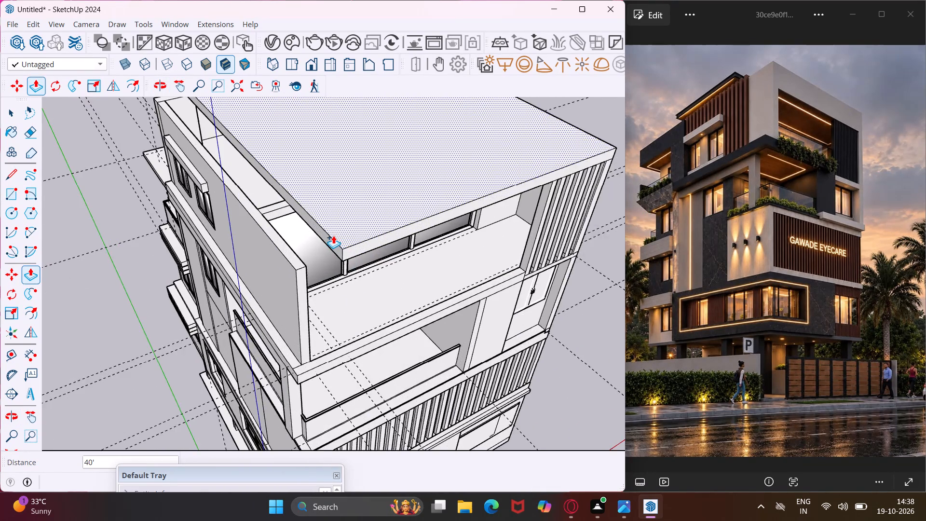
scroll(333, 235, up, 4)
click(337, 256)
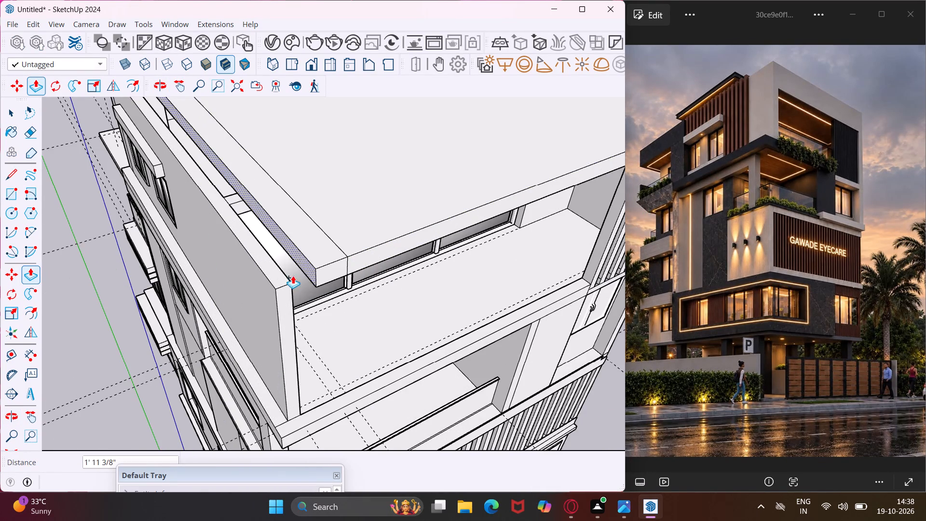
click(275, 304)
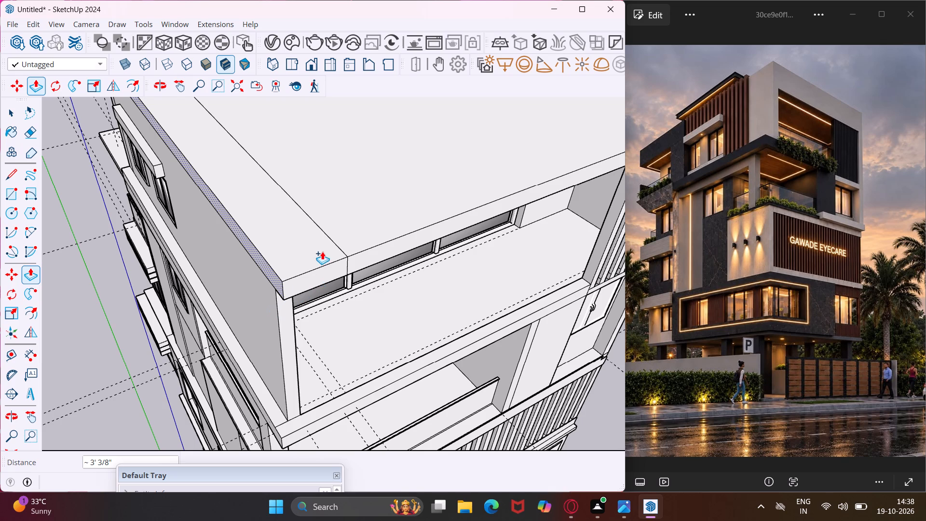
key(Escape)
key(space)
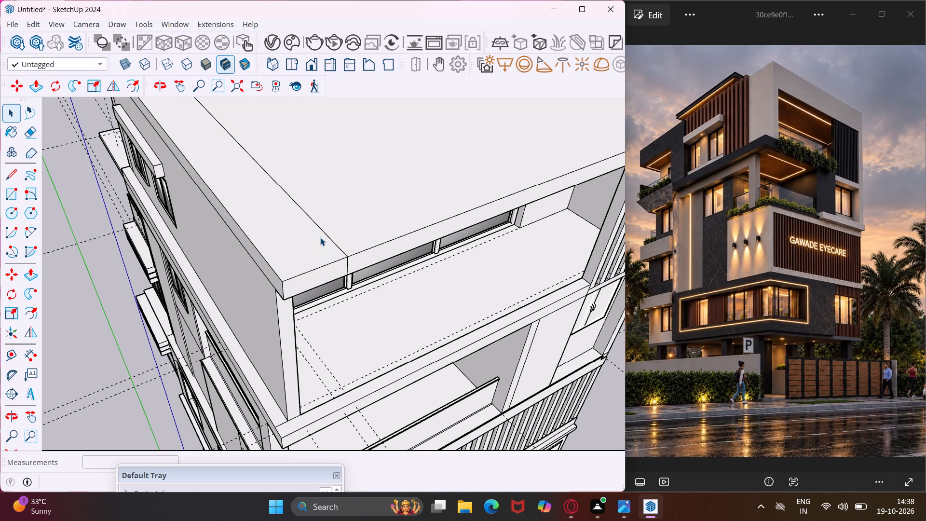
Erase the seam lines between the original roof slab and its extension on the top and front faces.
key(e)
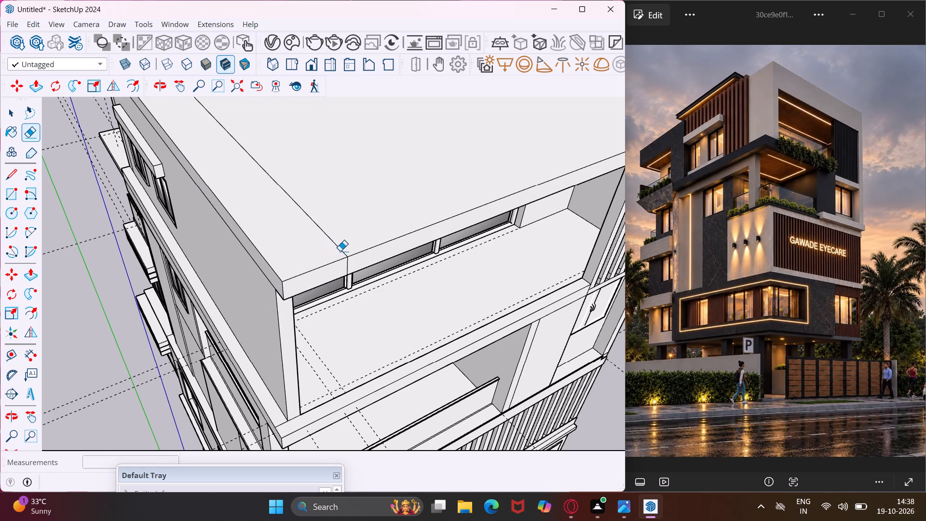
click(342, 252)
click(349, 264)
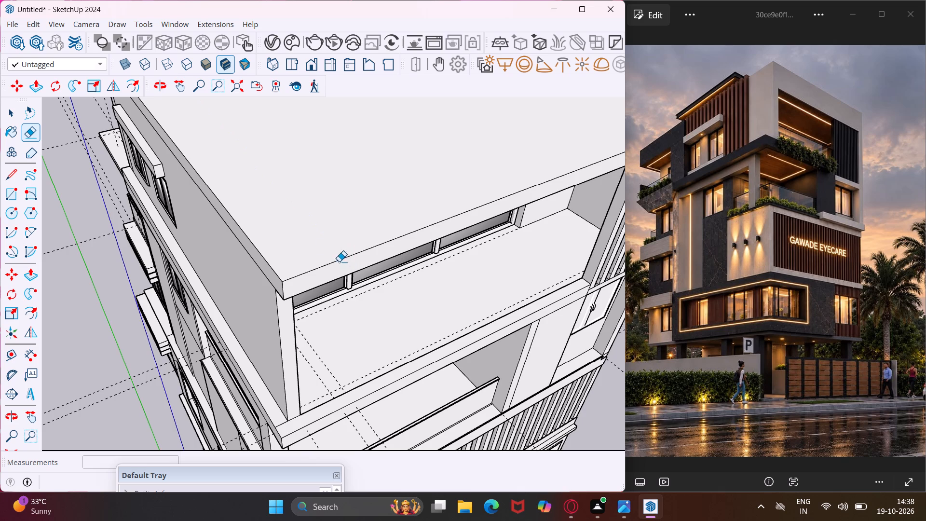
Examine the roofed top storey from the window facade and from the balcony side.
scroll(312, 232, down, 6)
middle_drag(312, 226, 634, 197)
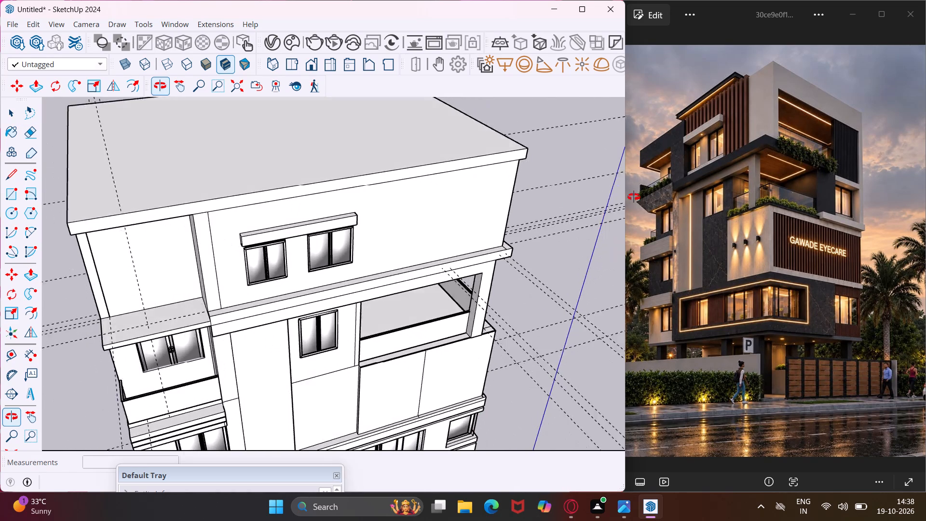
middle_drag(634, 197, 644, 190)
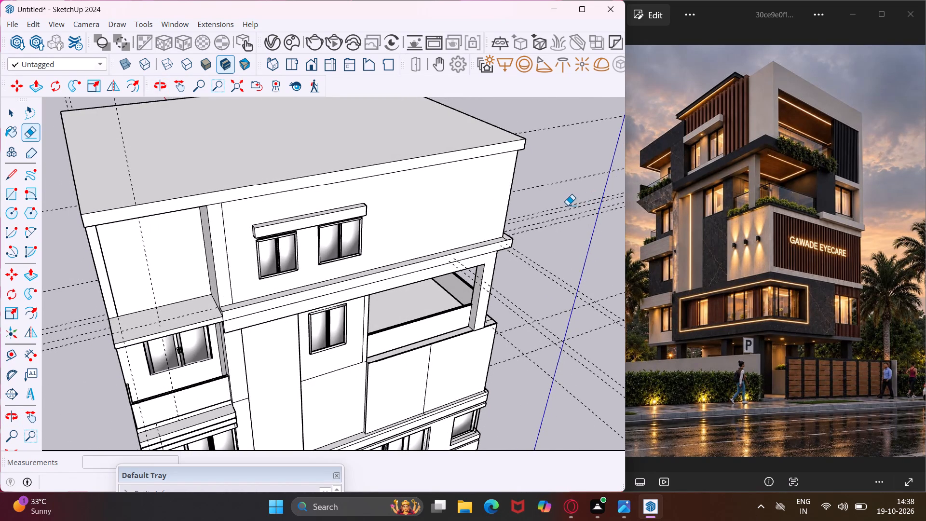
key(Escape)
key(space)
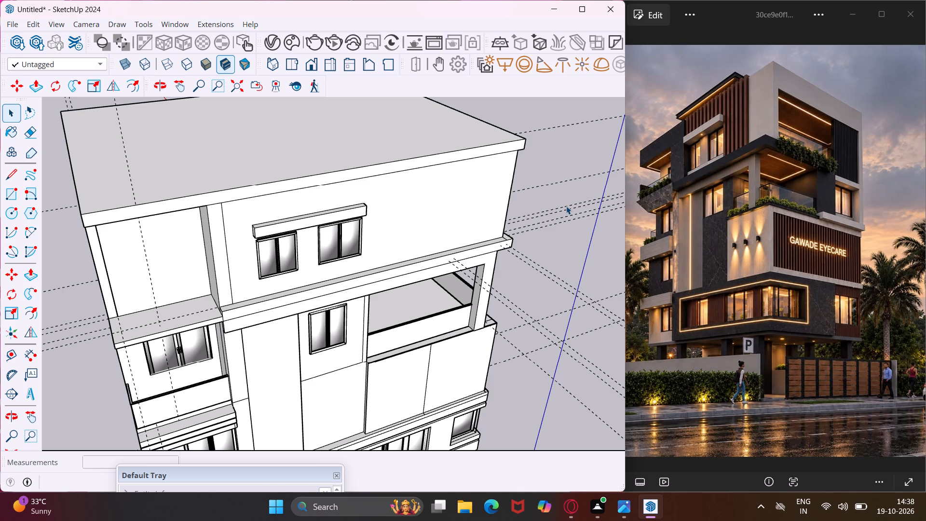
middle_drag(559, 208, 474, 229)
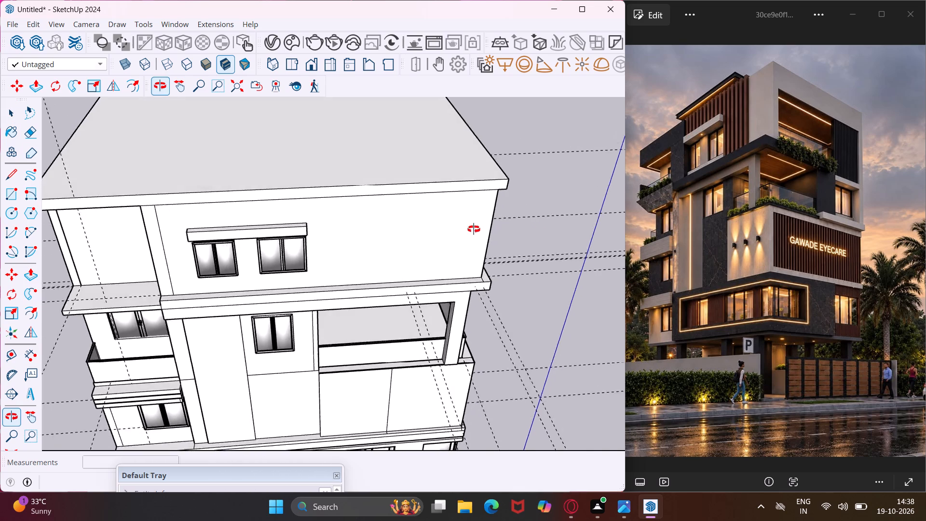
middle_drag(474, 229, 199, 257)
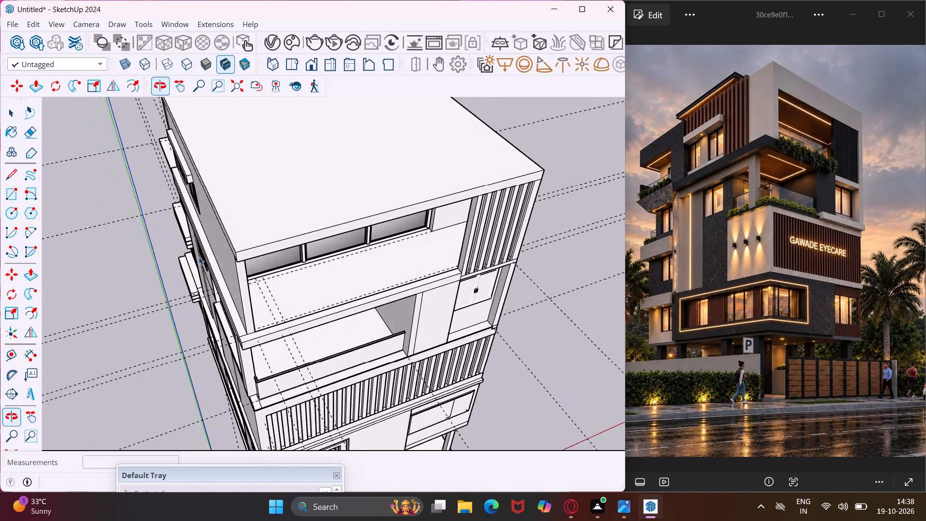
scroll(223, 261, up, 4)
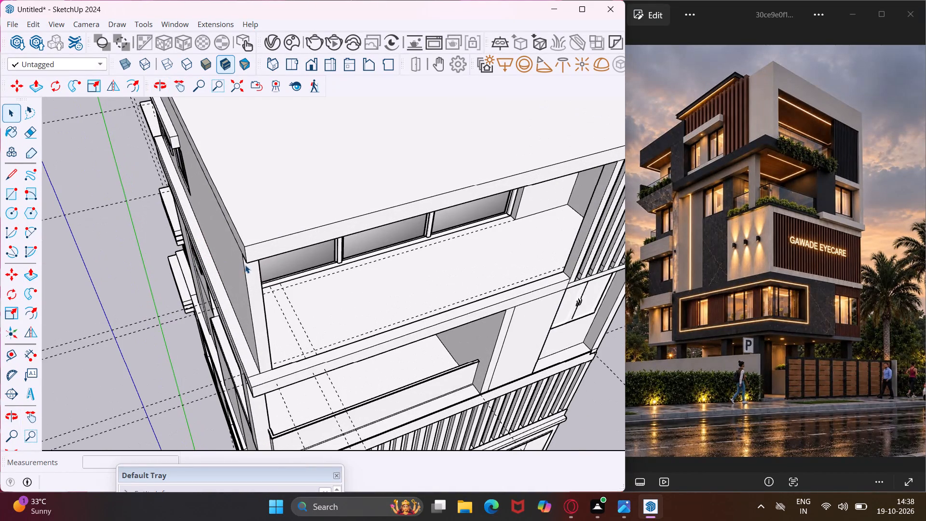
middle_drag(245, 265, 243, 212)
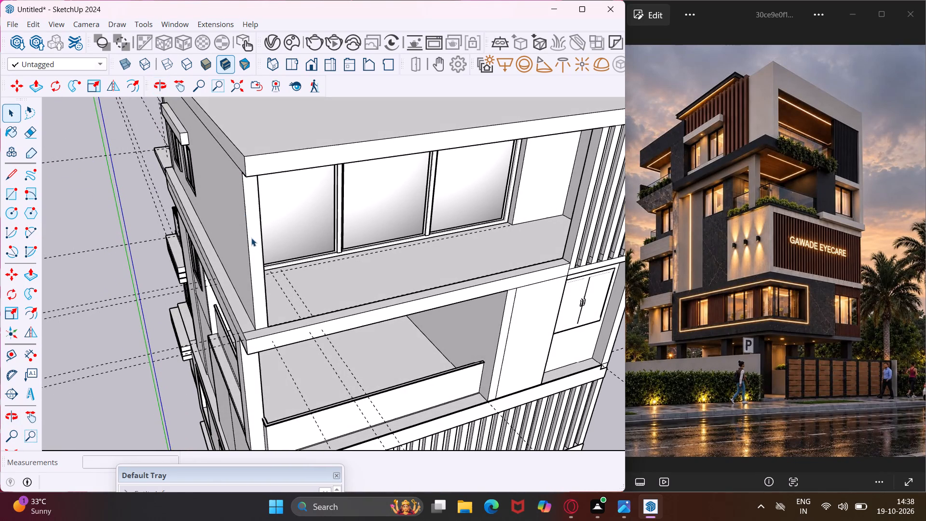
scroll(251, 238, down, 3)
middle_drag(251, 238, 251, 234)
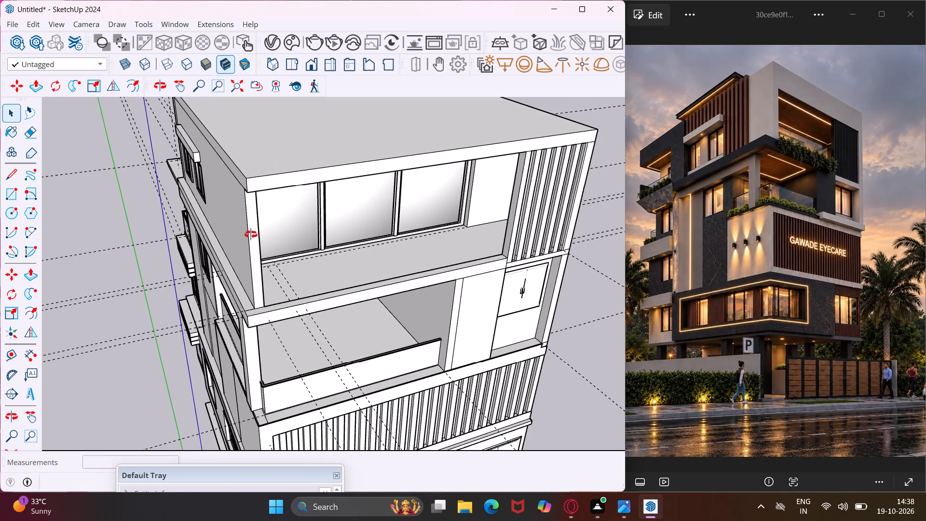
middle_drag(251, 234, 248, 213)
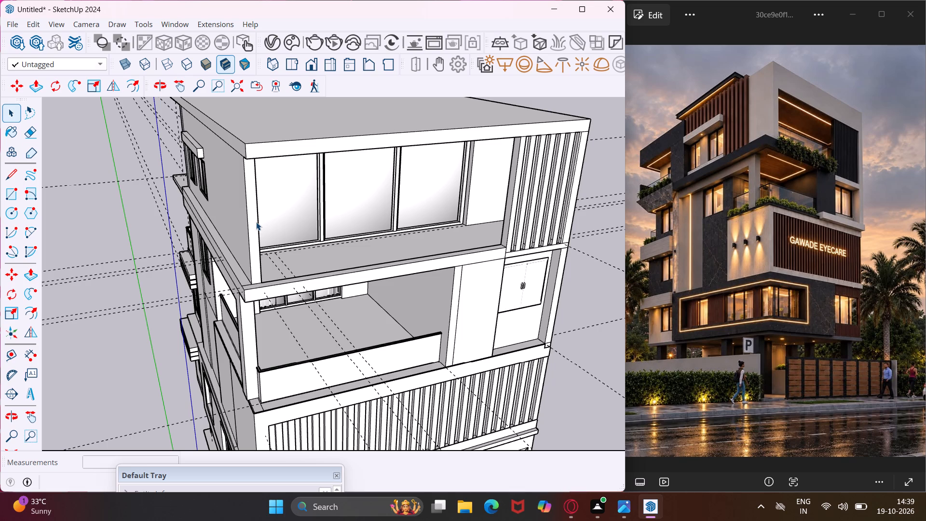
Push/Pull the end face of the top storey's balcony-side corner wall 9" out to the roof slab's front edge.
middle_drag(256, 222, 260, 198)
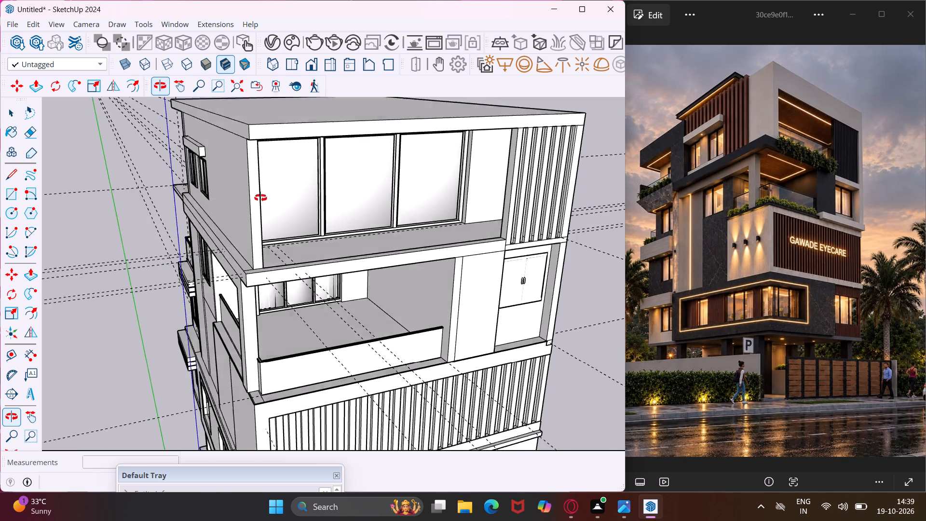
middle_drag(260, 198, 264, 186)
scroll(257, 116, up, 8)
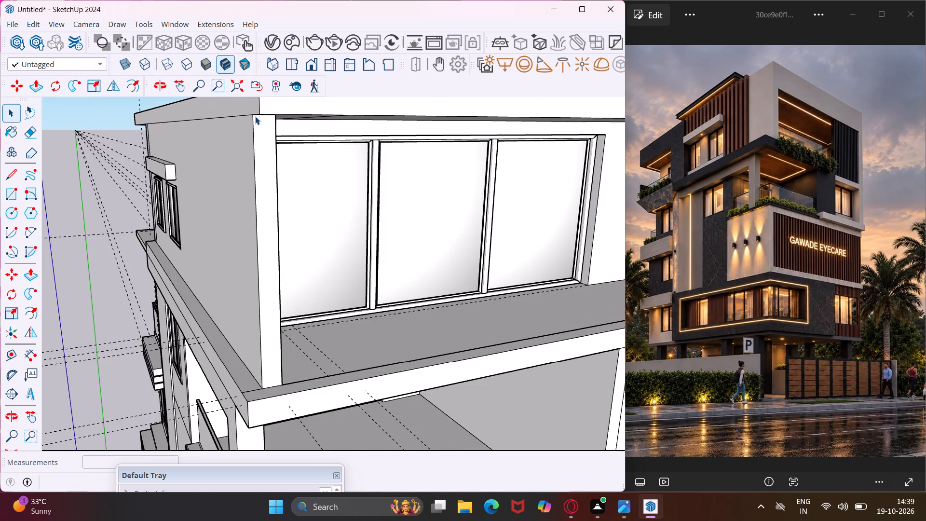
scroll(255, 116, up, 4)
click(260, 124)
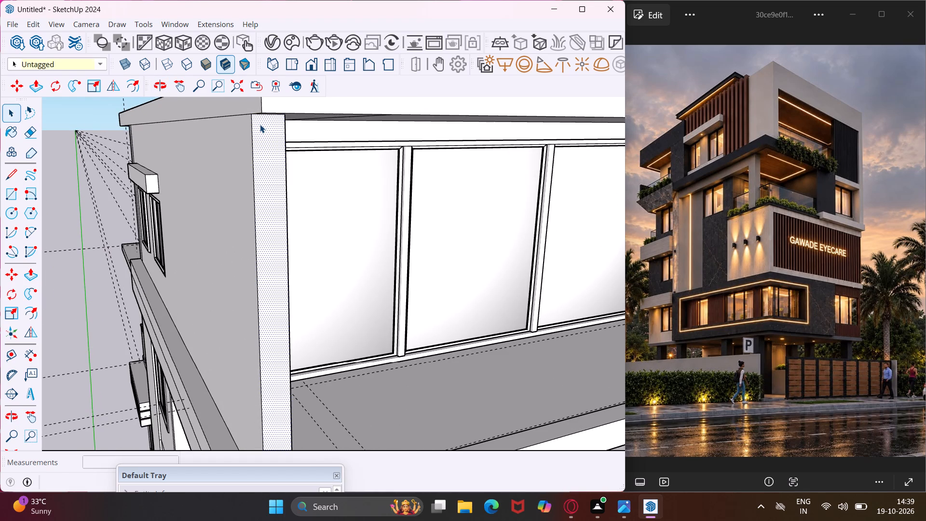
key(p)
click(260, 124)
click(286, 102)
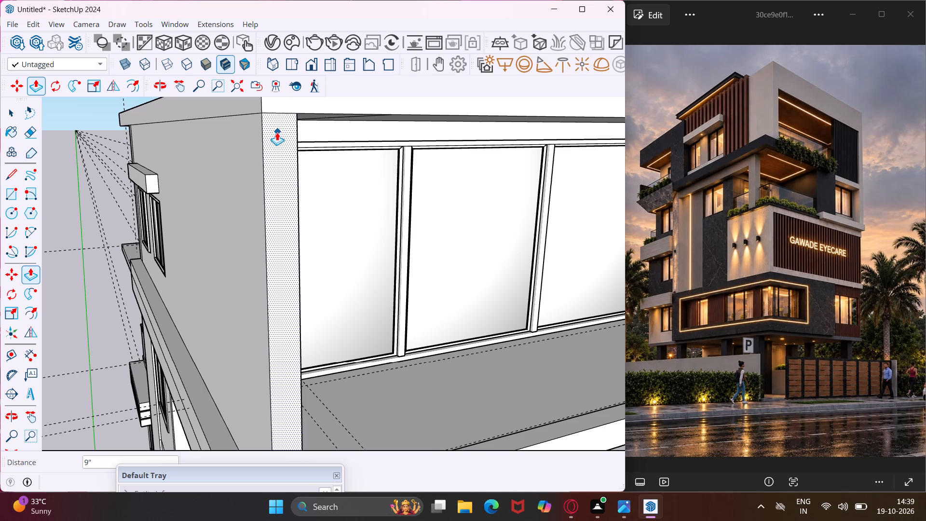
scroll(276, 133, down, 5)
key(Escape)
key(space)
Examine the roofed building from above and around to the recessed bay on the window facade.
scroll(254, 185, down, 3)
middle_drag(254, 190, 327, 285)
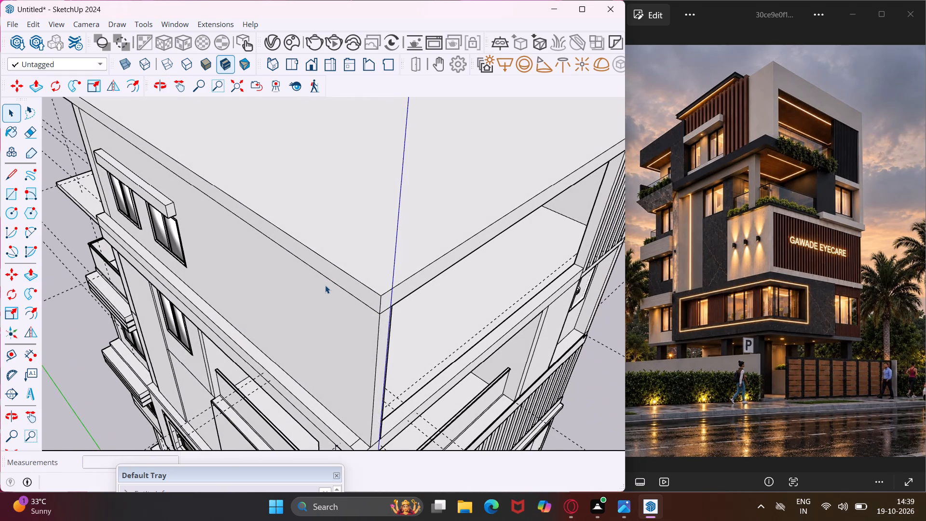
scroll(302, 301, down, 4)
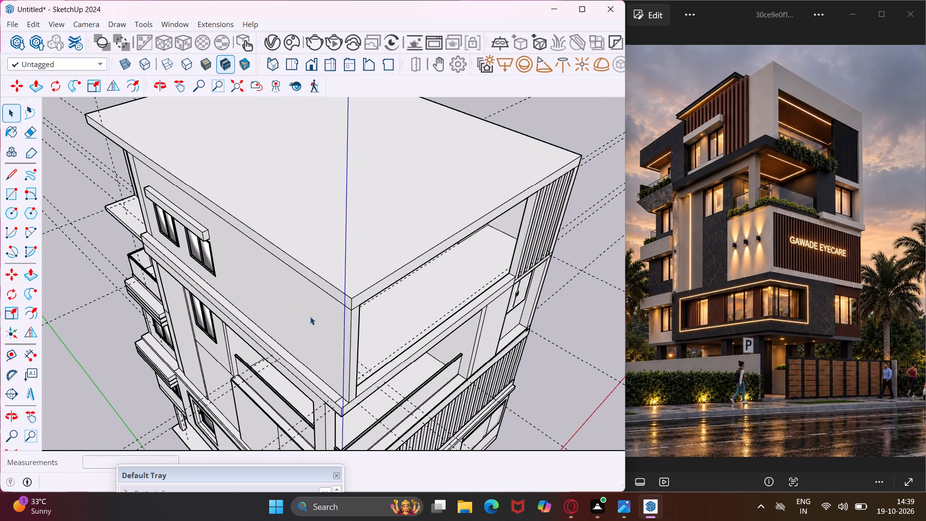
middle_drag(370, 277, 287, 293)
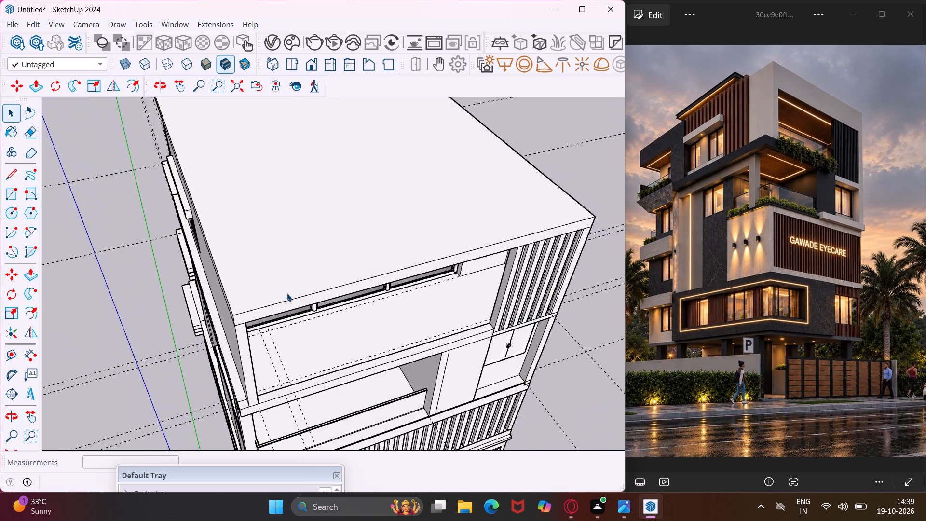
scroll(287, 293, down, 5)
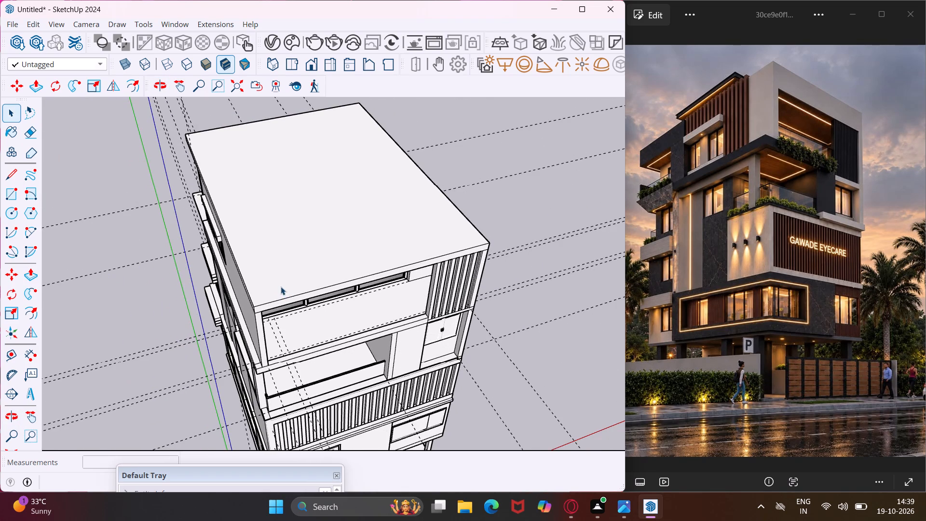
middle_drag(281, 287, 393, 277)
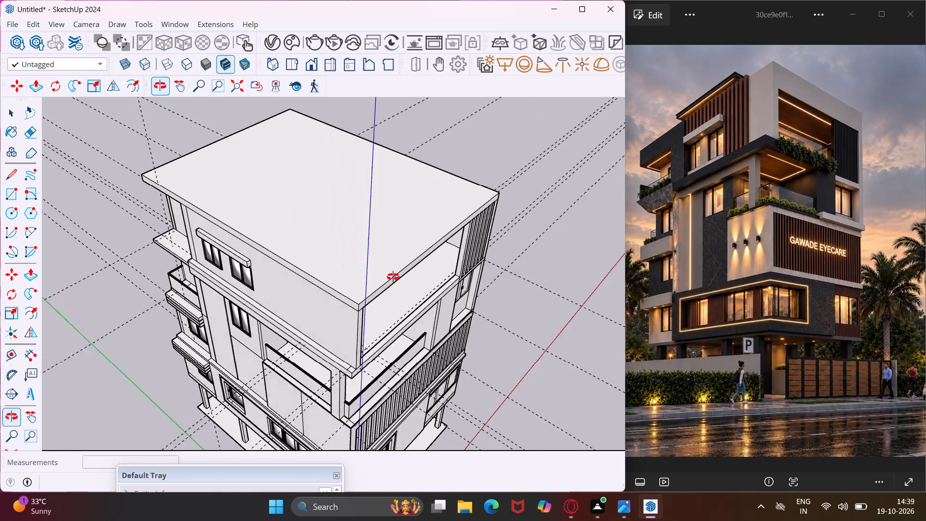
middle_drag(393, 277, 293, 322)
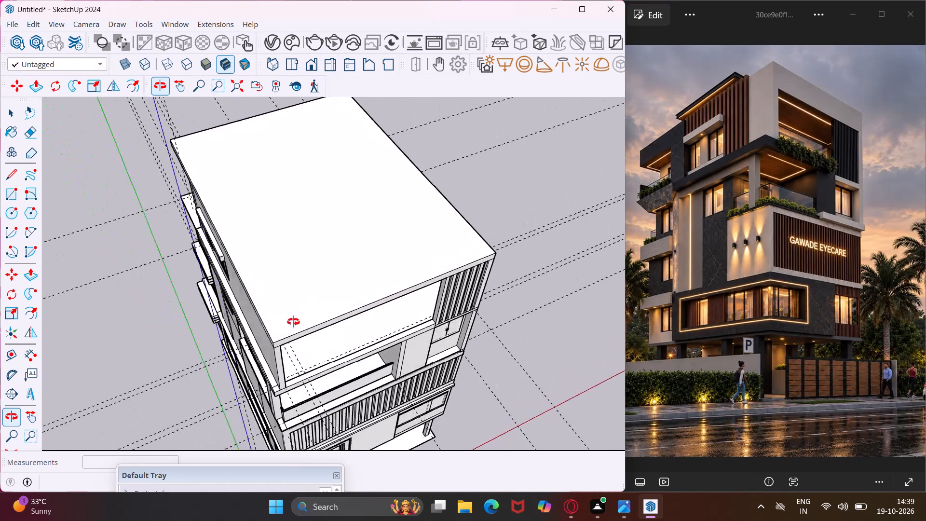
middle_drag(293, 322, 244, 388)
scroll(239, 371, down, 4)
middle_drag(231, 327, 231, 326)
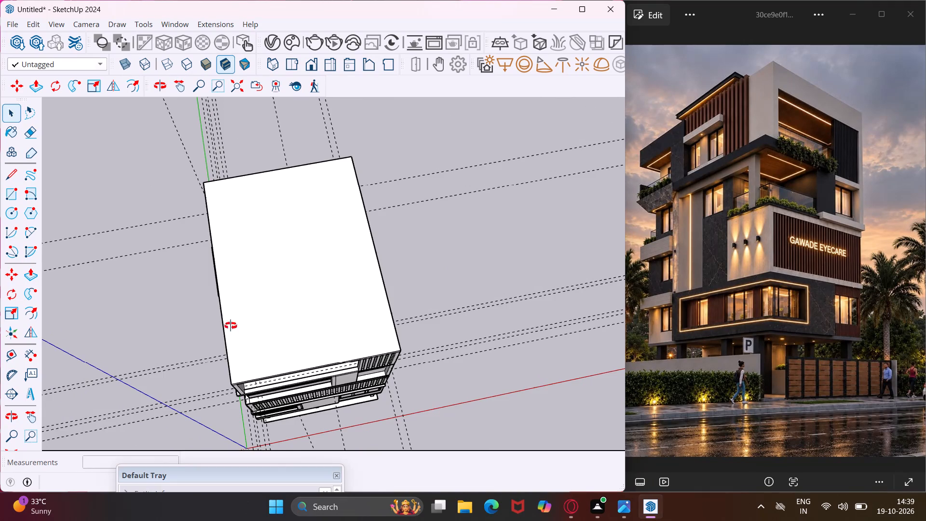
middle_drag(231, 326, 526, 113)
middle_drag(218, 209, 422, 155)
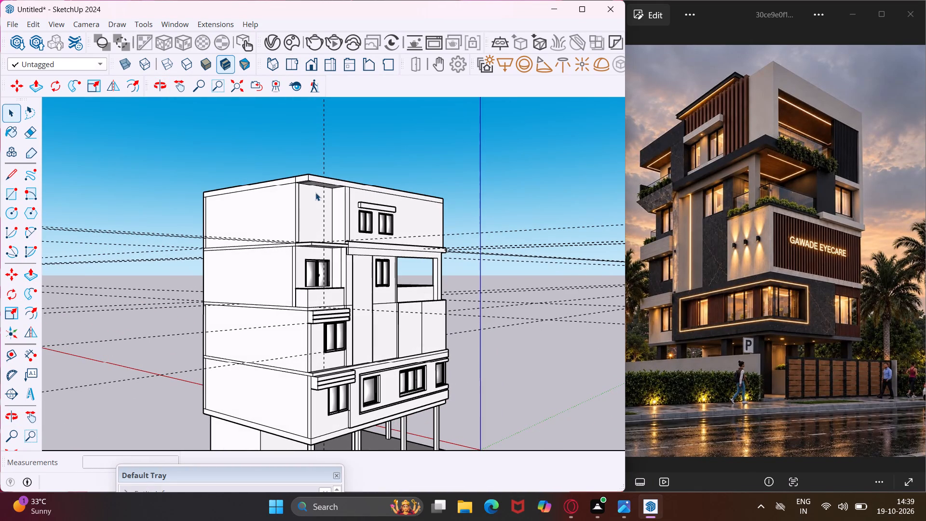
Draw a window rectangle about 4' 5" by 5' 2" on the top storey's recessed wall beside the two small windows.
scroll(314, 187, up, 7)
scroll(319, 236, up, 1)
middle_drag(319, 236, 351, 235)
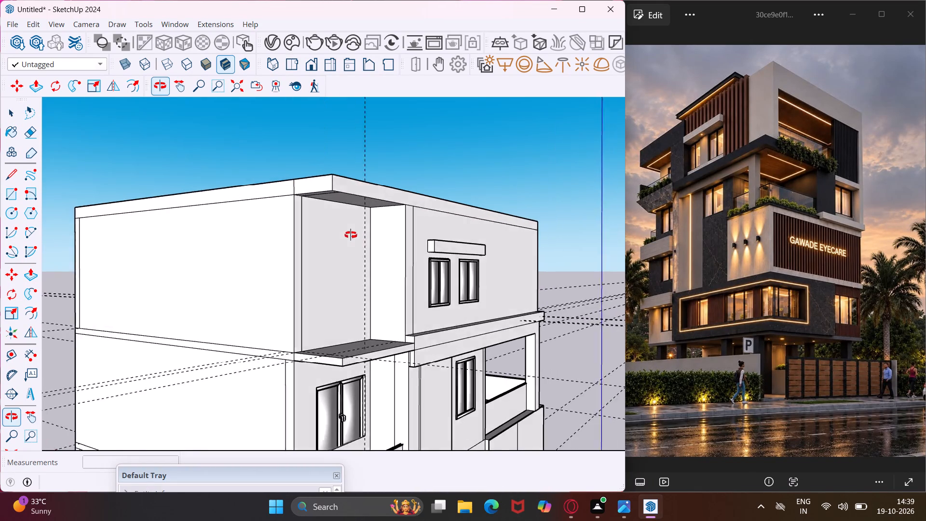
middle_drag(351, 235, 375, 223)
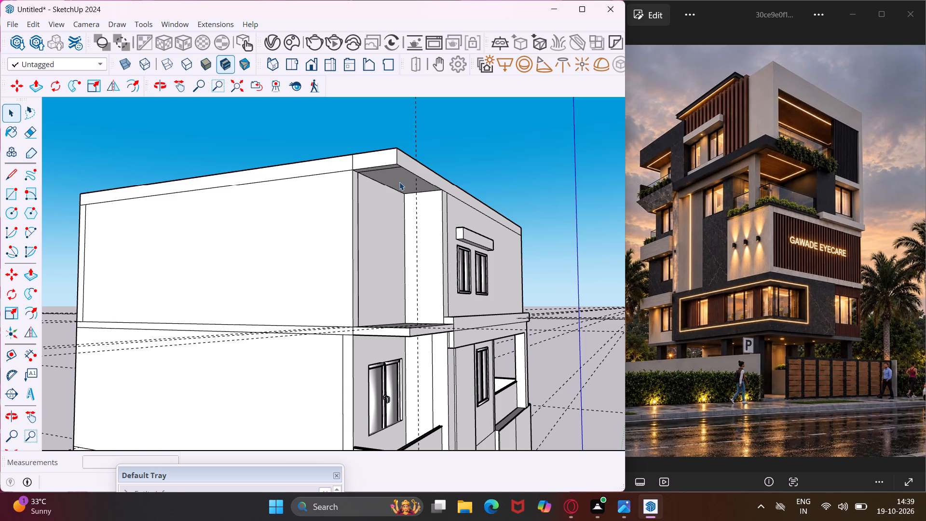
click(11, 199)
middle_drag(350, 247, 300, 272)
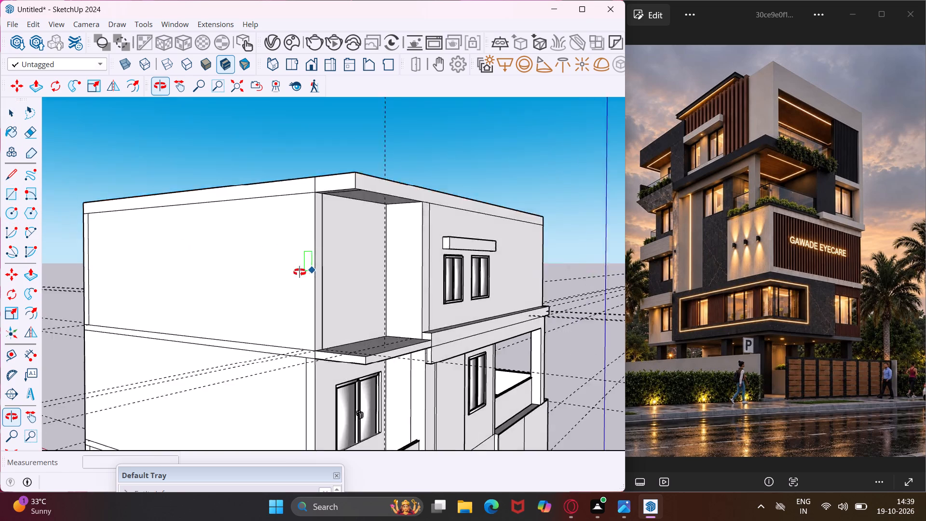
middle_drag(300, 272, 262, 285)
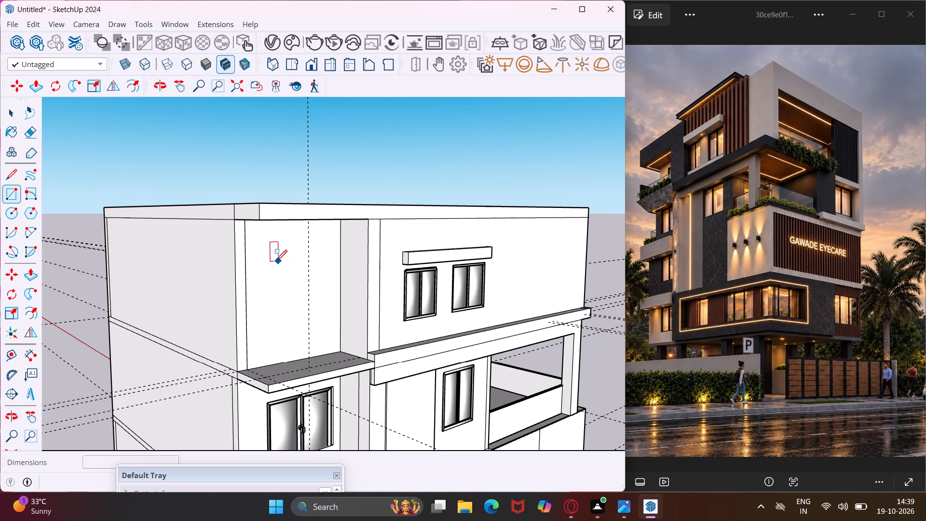
click(271, 260)
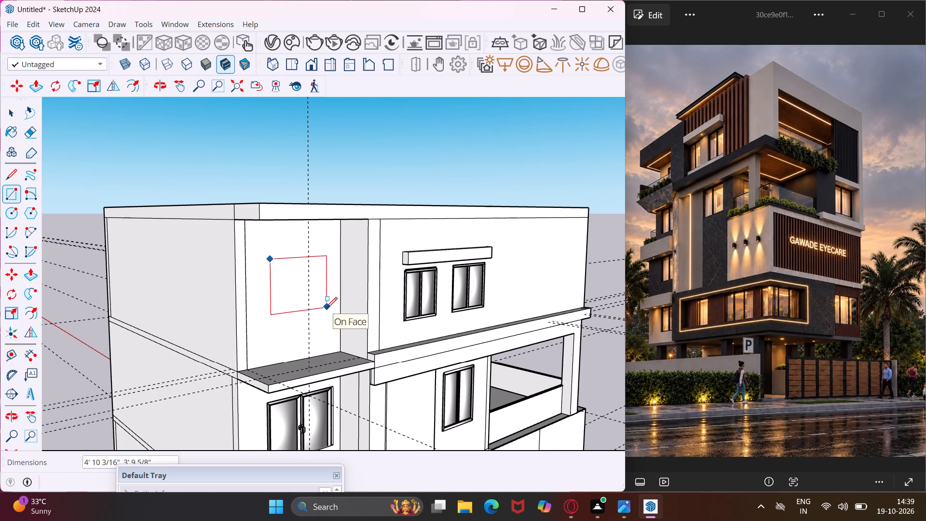
middle_drag(327, 308, 225, 343)
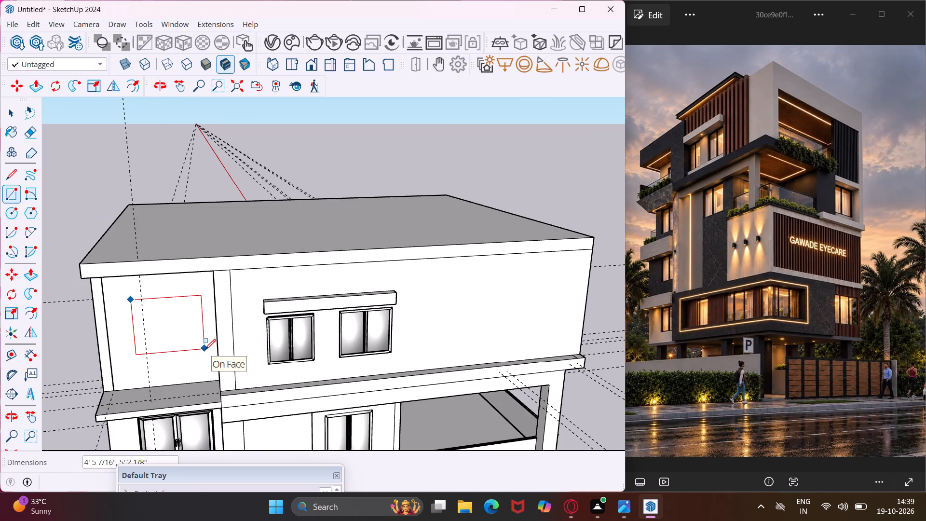
click(205, 350)
key(Escape)
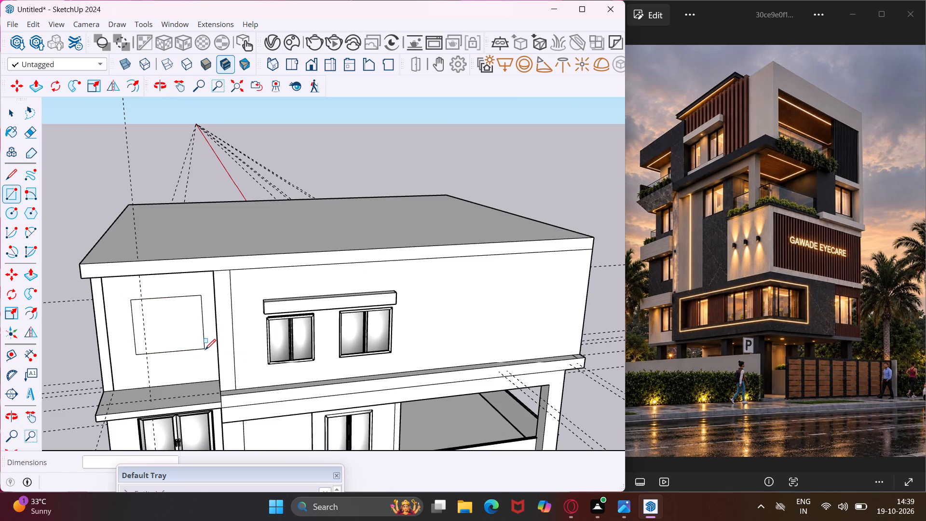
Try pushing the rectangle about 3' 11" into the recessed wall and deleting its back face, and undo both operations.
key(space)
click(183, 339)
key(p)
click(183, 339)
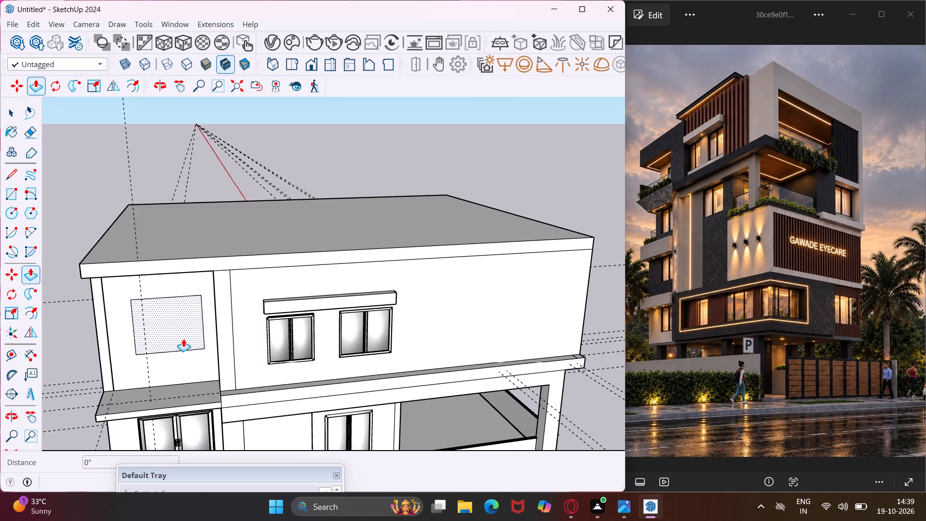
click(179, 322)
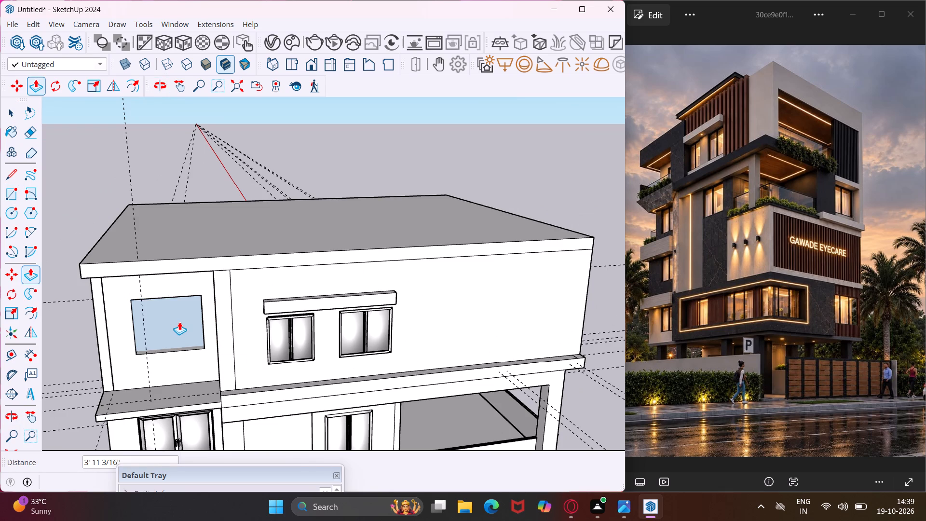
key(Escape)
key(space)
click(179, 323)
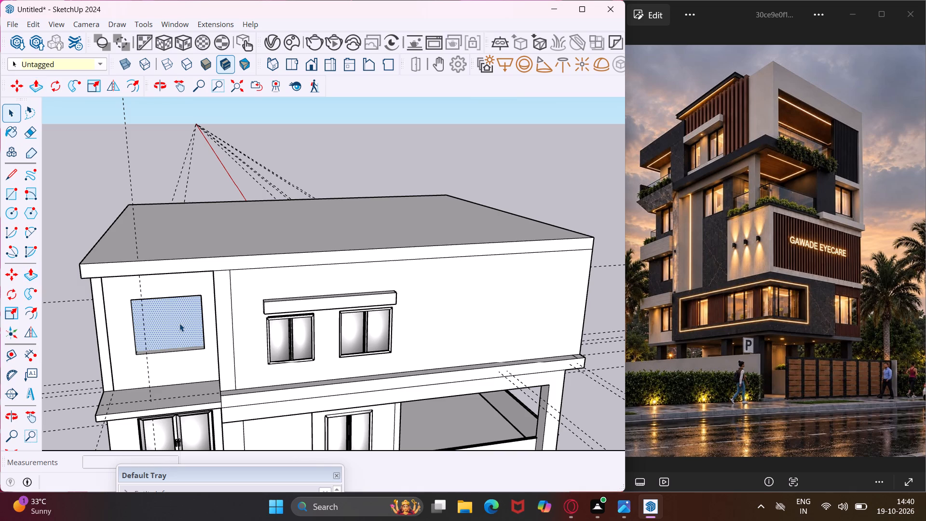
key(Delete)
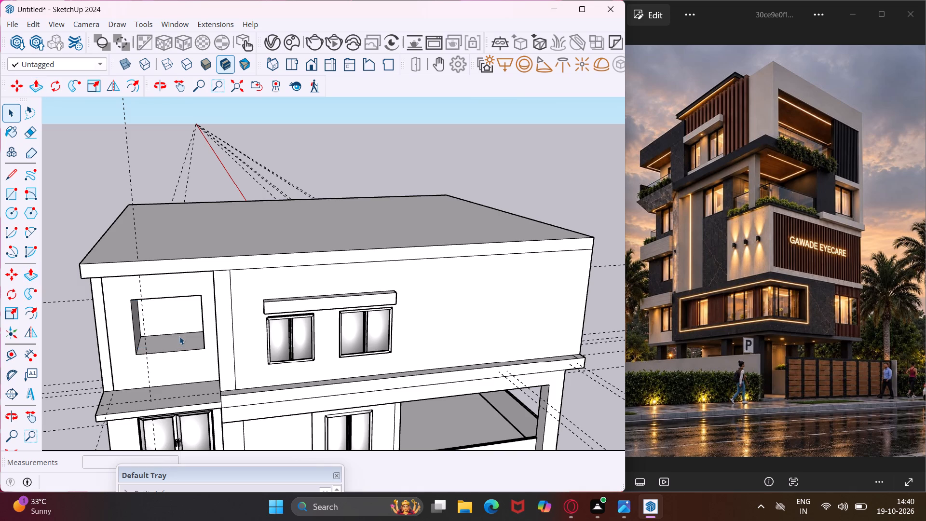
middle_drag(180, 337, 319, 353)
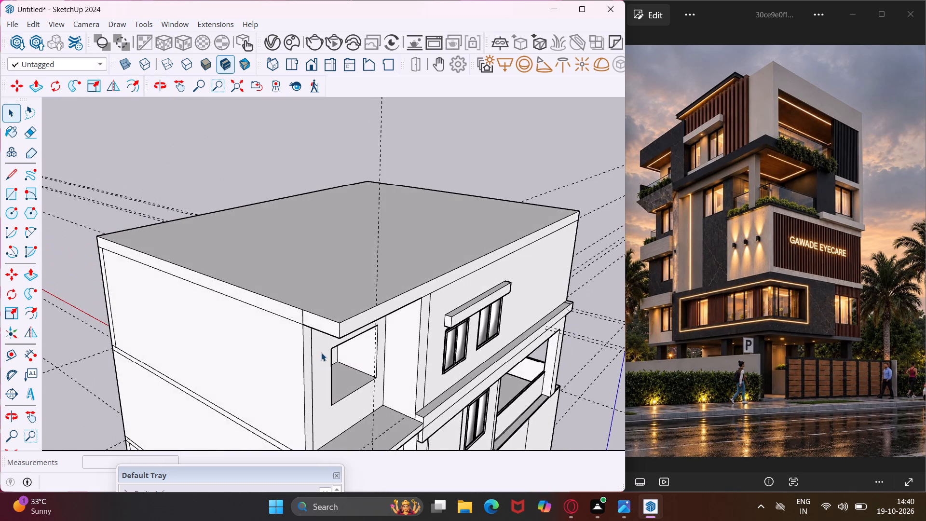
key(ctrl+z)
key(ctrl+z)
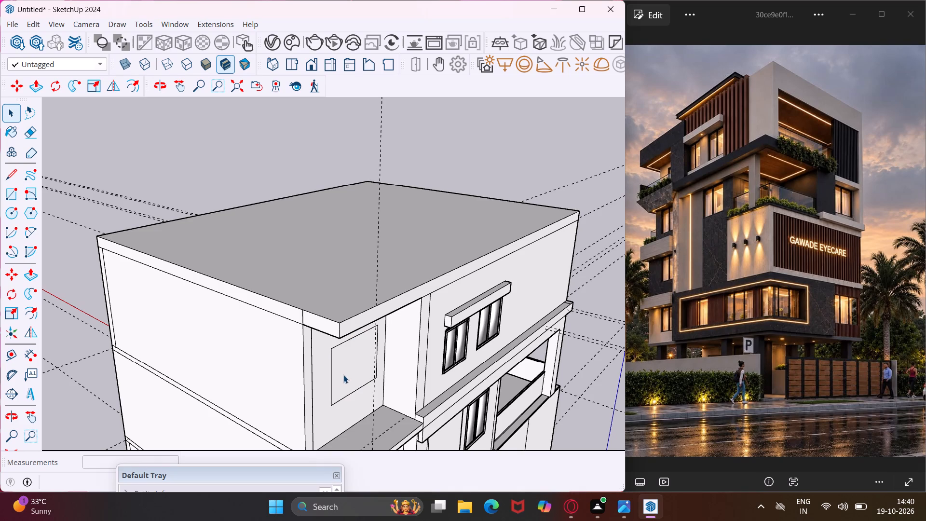
Push/Pull the rectangle 9" through the recessed wall to cut the window opening.
click(343, 375)
key(p)
click(342, 375)
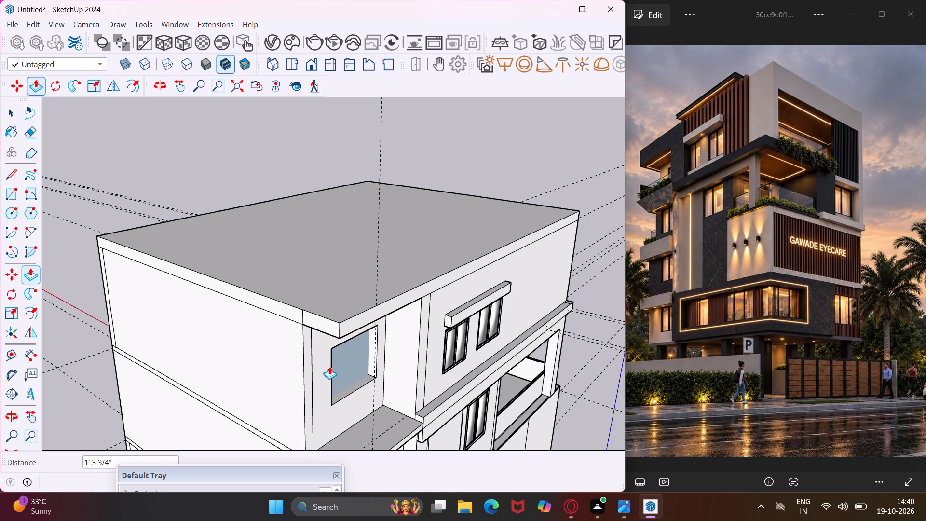
click(342, 366)
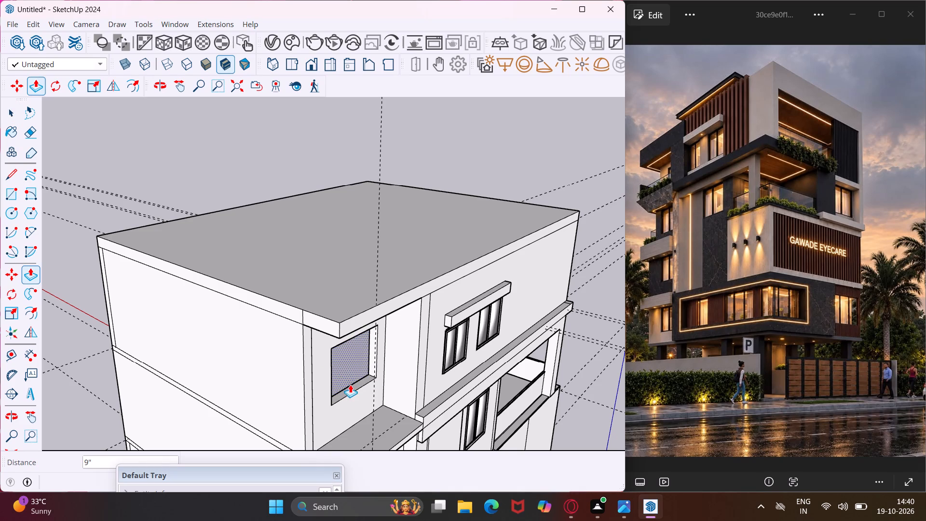
middle_drag(343, 387, 227, 416)
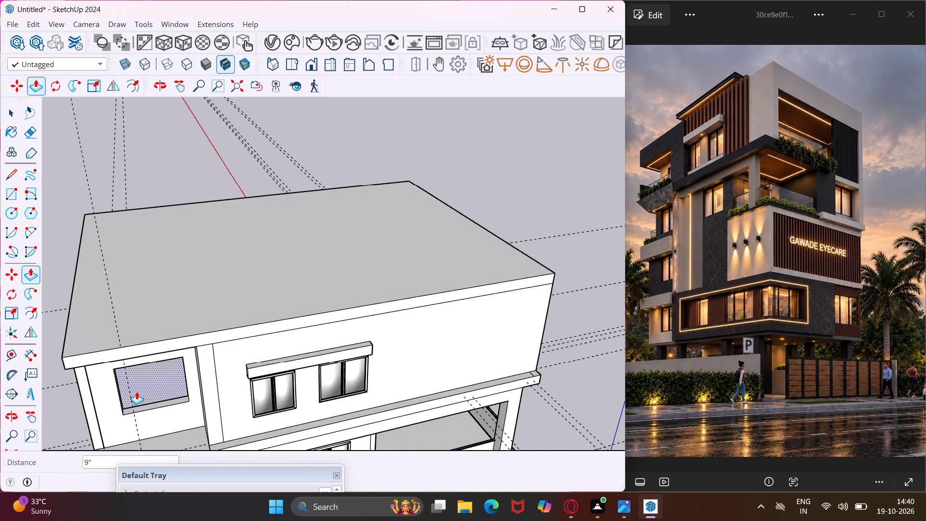
scroll(136, 391, up, 16)
scroll(136, 391, down, 3)
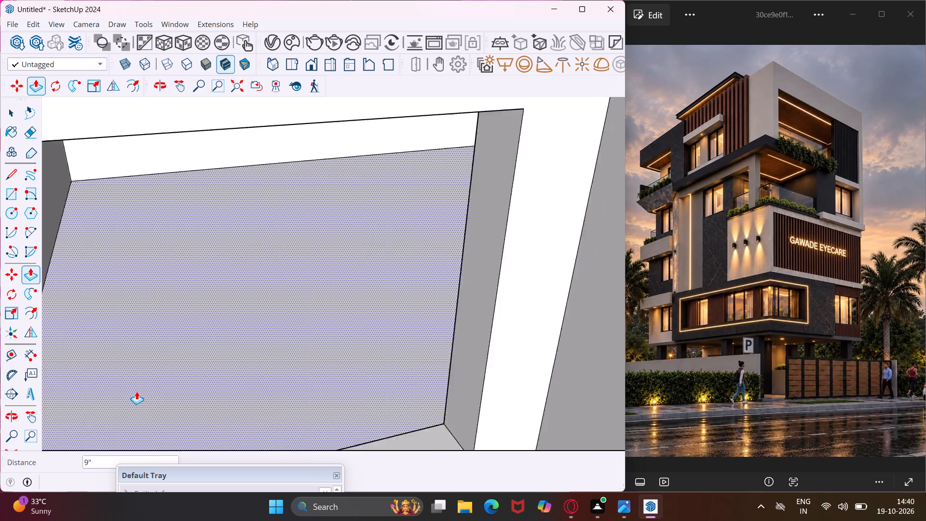
scroll(136, 391, down, 7)
key(Escape)
key(space)
Copy the nearest small two-pane window about 10' 4" across, matching its lower corner to the new opening's far lower corner.
middle_drag(359, 426, 353, 361)
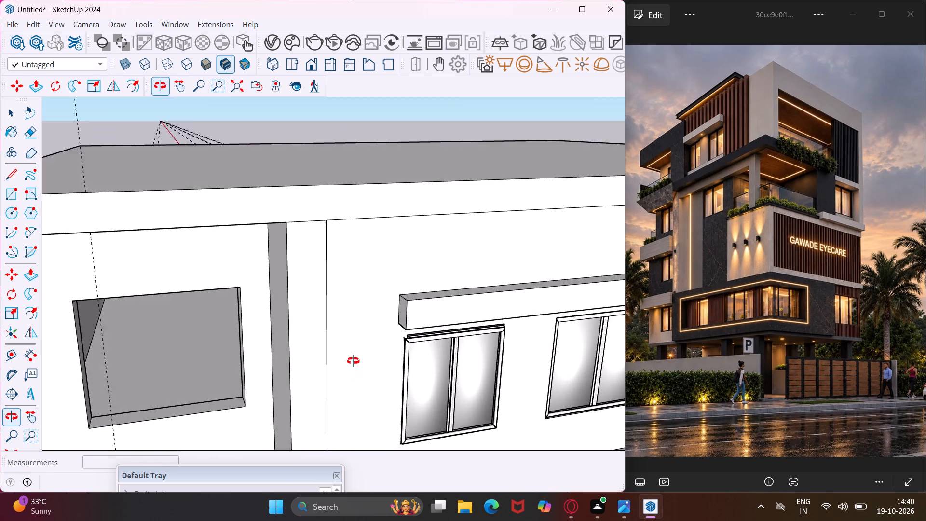
middle_drag(353, 361, 353, 356)
click(411, 403)
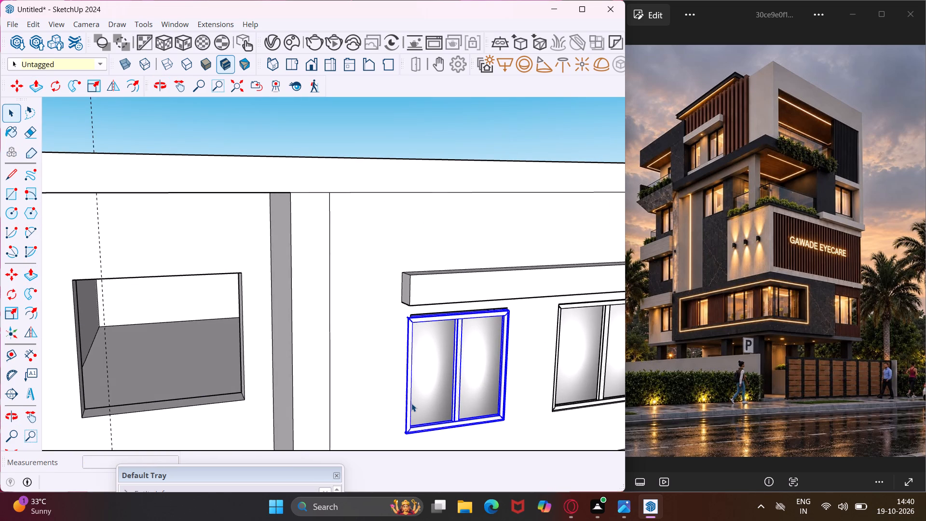
key(m)
click(408, 435)
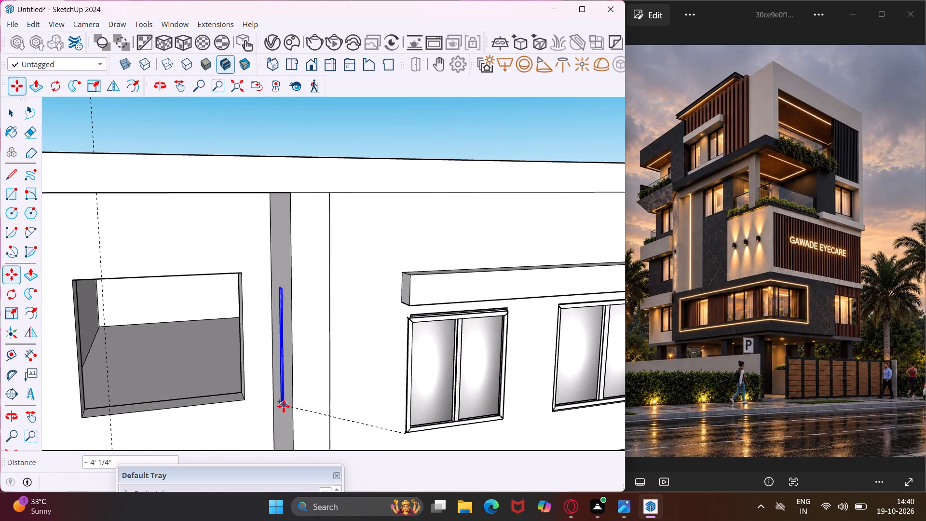
click(82, 418)
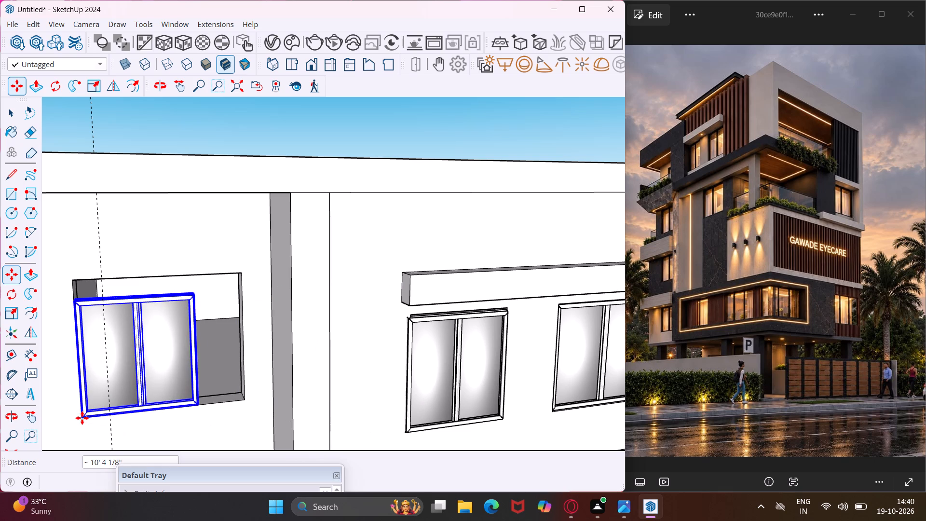
key(Escape)
key(space)
Scale the copied window to fill the recessed wall's opening, by about 1.17 in height and 1.44 in width.
click(101, 406)
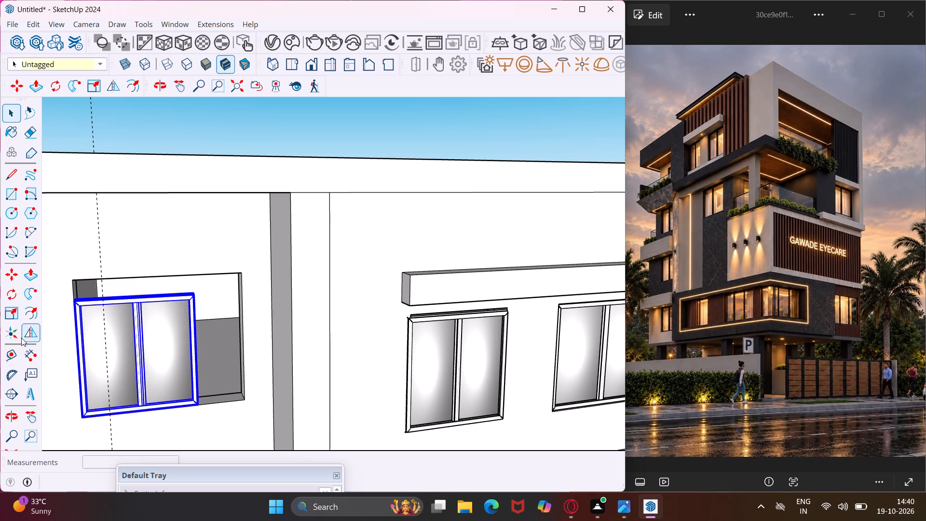
click(14, 318)
scroll(138, 293, up, 3)
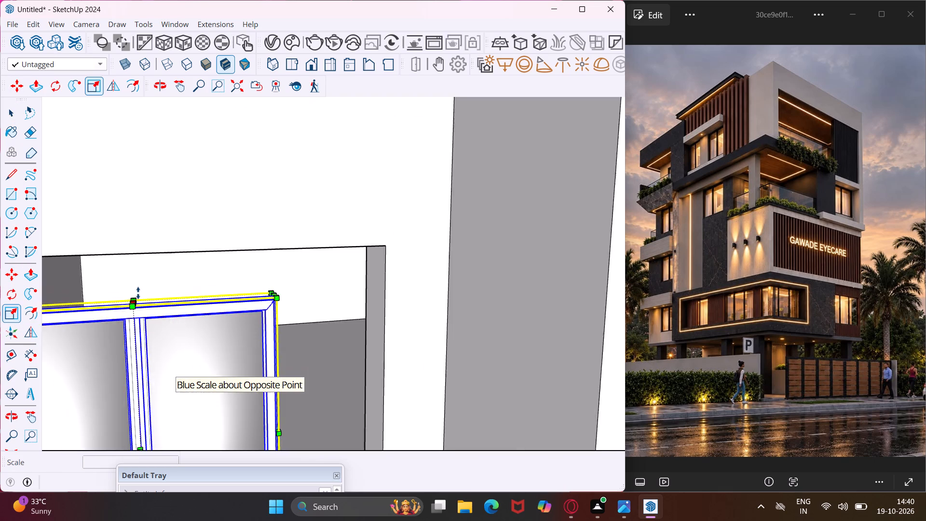
scroll(138, 293, up, 2)
click(113, 345)
scroll(112, 344, down, 7)
click(107, 329)
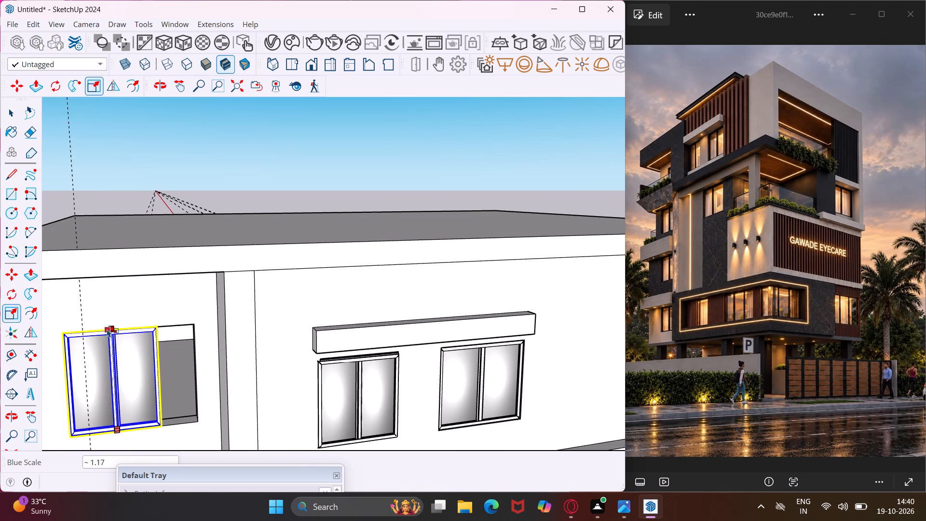
middle_drag(174, 370, 138, 376)
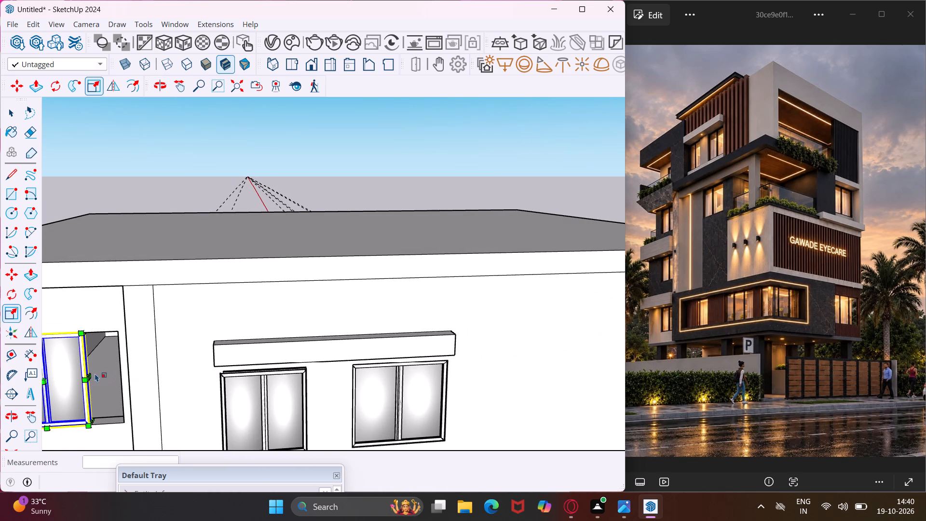
scroll(95, 373, up, 6)
click(70, 389)
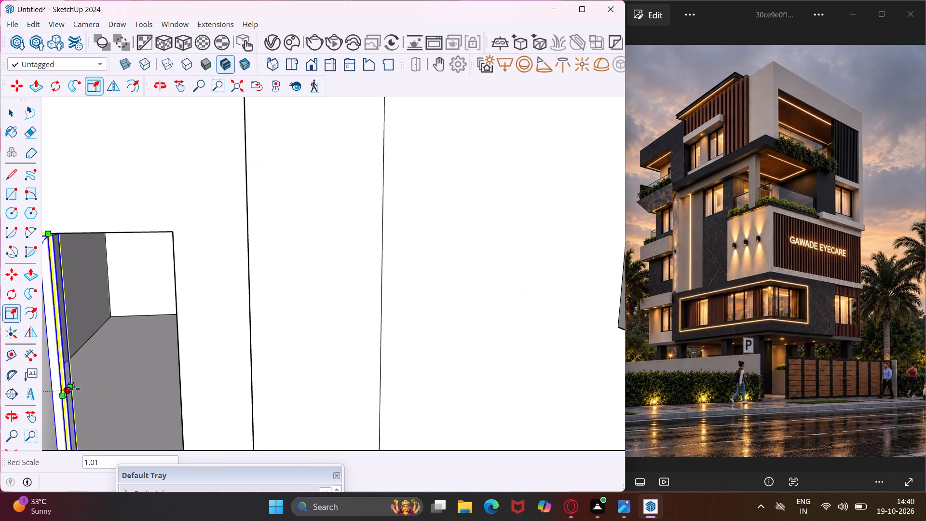
click(185, 366)
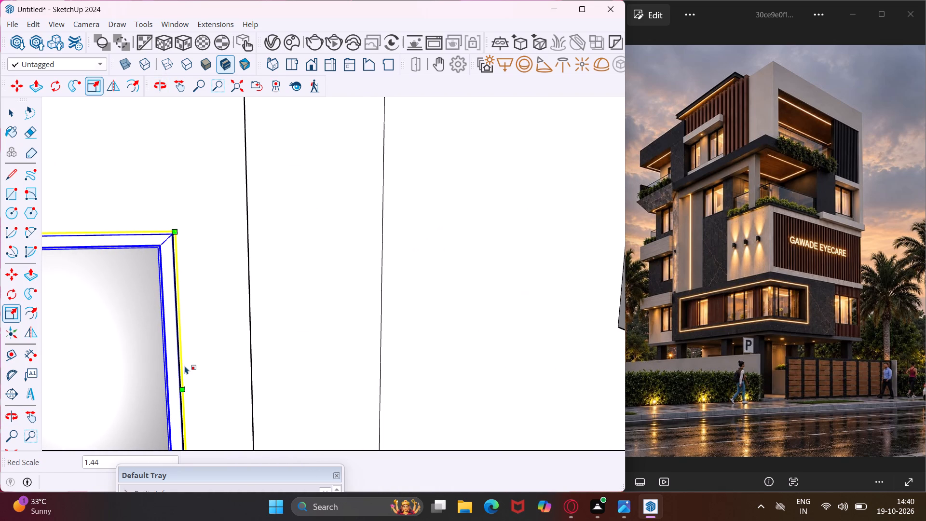
key(Escape)
key(space)
Erase the short dividing edge on the underside of the roof overhang above the recessed window.
scroll(162, 351, down, 6)
middle_drag(162, 351, 275, 319)
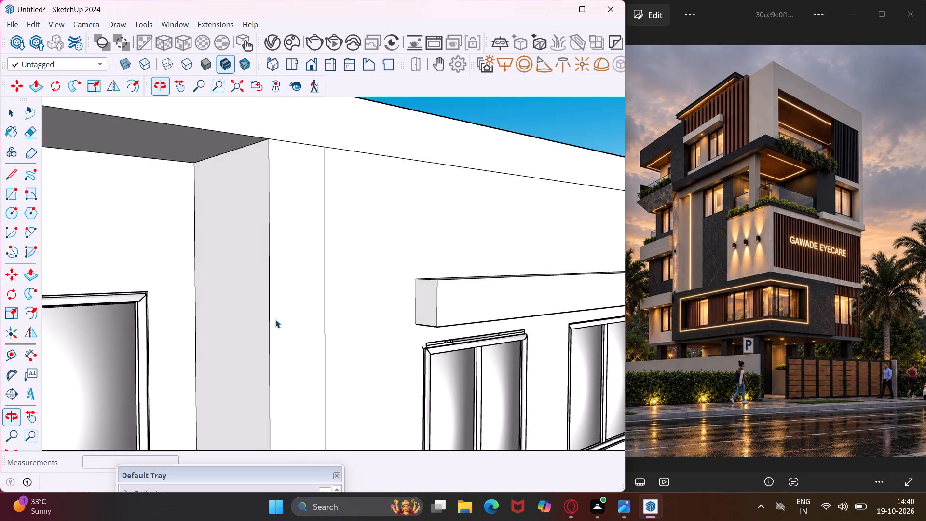
scroll(275, 319, down, 10)
middle_drag(196, 266, 281, 222)
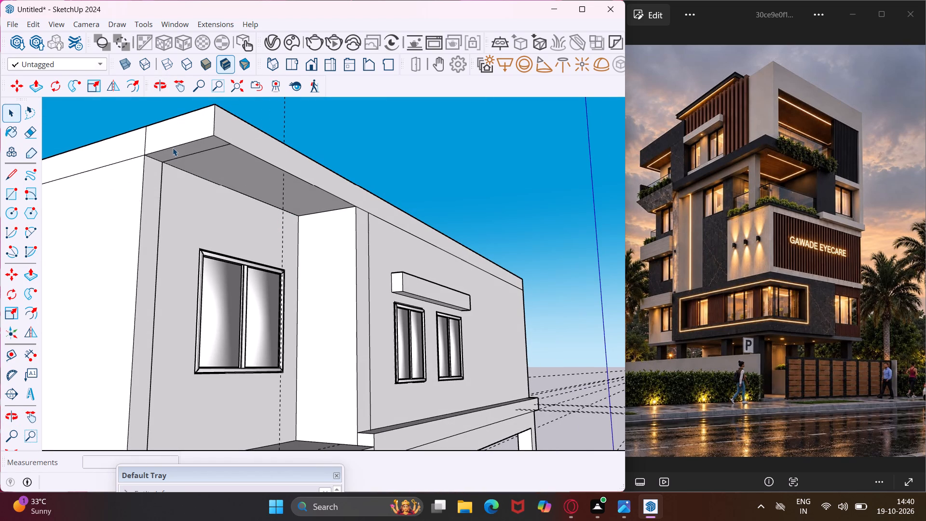
key(e)
click(190, 156)
key(Escape)
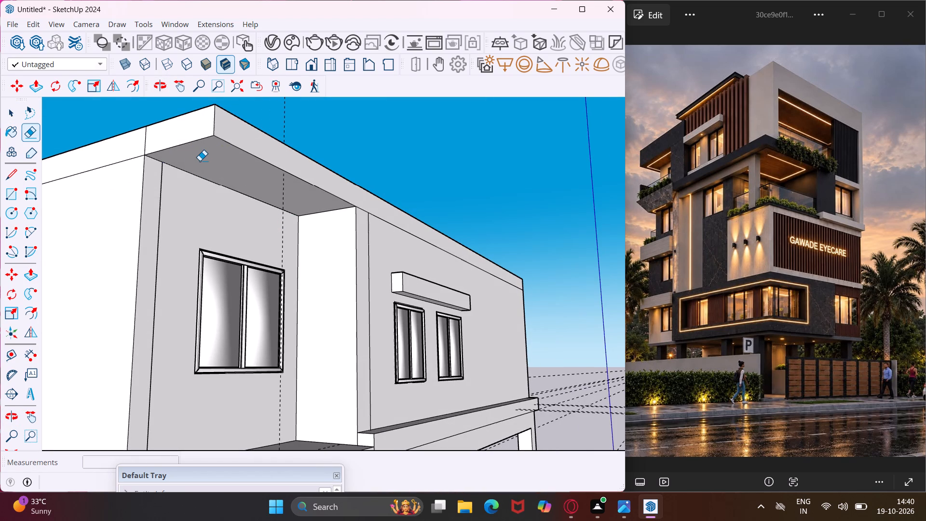
key(space)
Push/Pull the overhang's underside down 11 15/16" above the recessed window.
click(201, 162)
key(p)
click(201, 162)
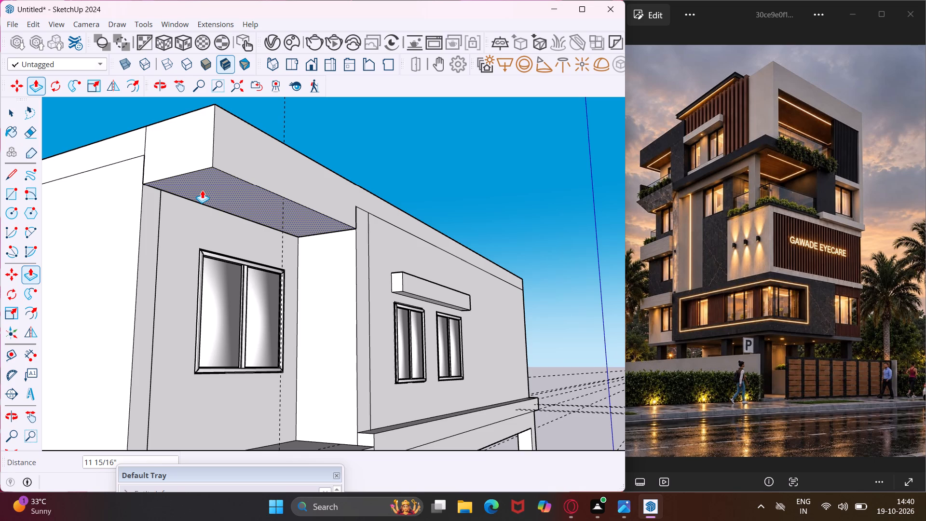
click(202, 190)
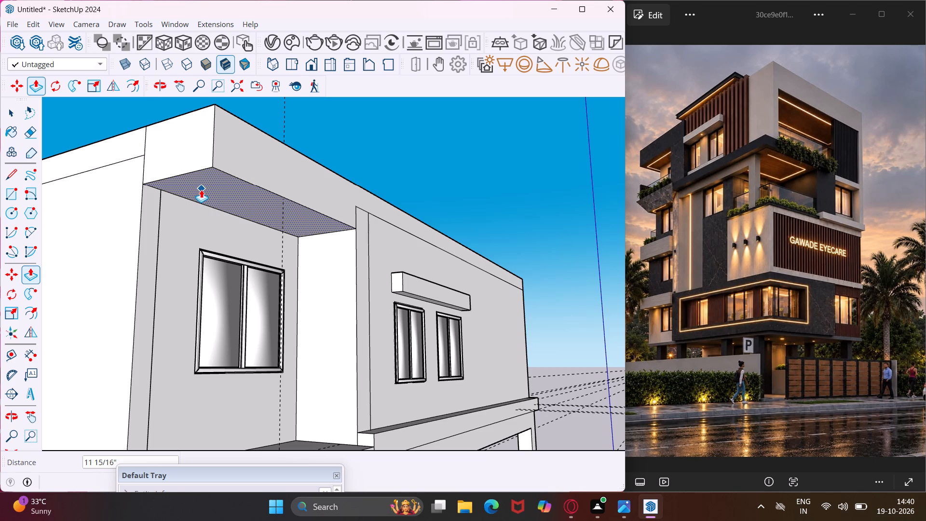
key(Escape)
key(space)
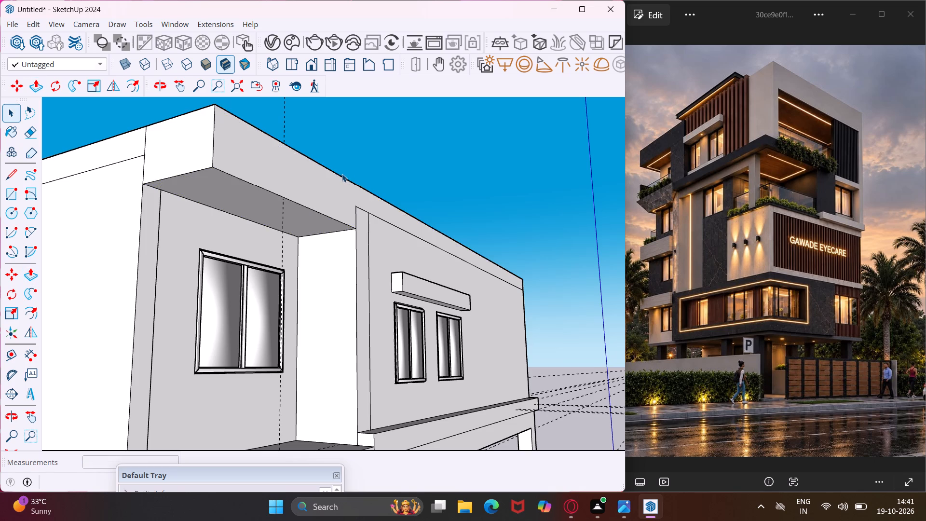
Erase the vertical line on the wall between the recessed bay and the two small windows.
middle_drag(342, 174, 246, 188)
scroll(246, 188, down, 3)
middle_drag(318, 288, 306, 290)
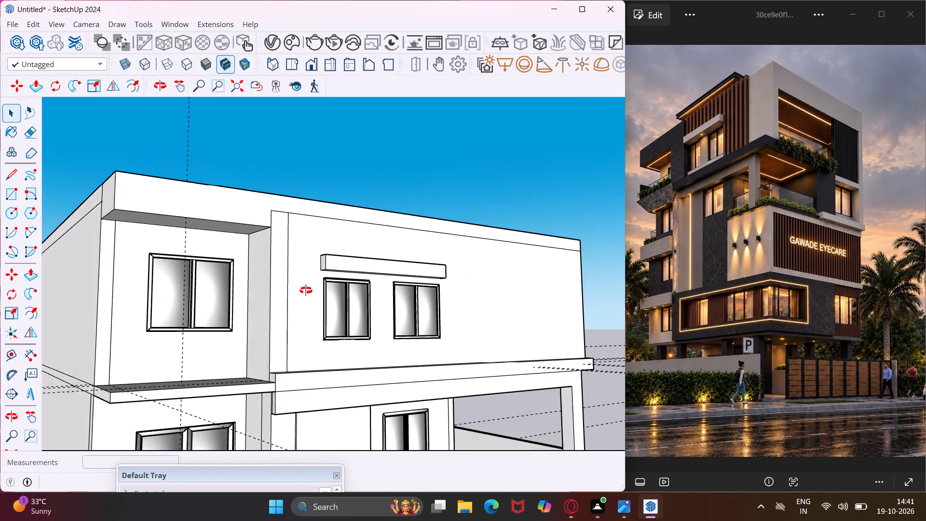
middle_drag(306, 290, 275, 299)
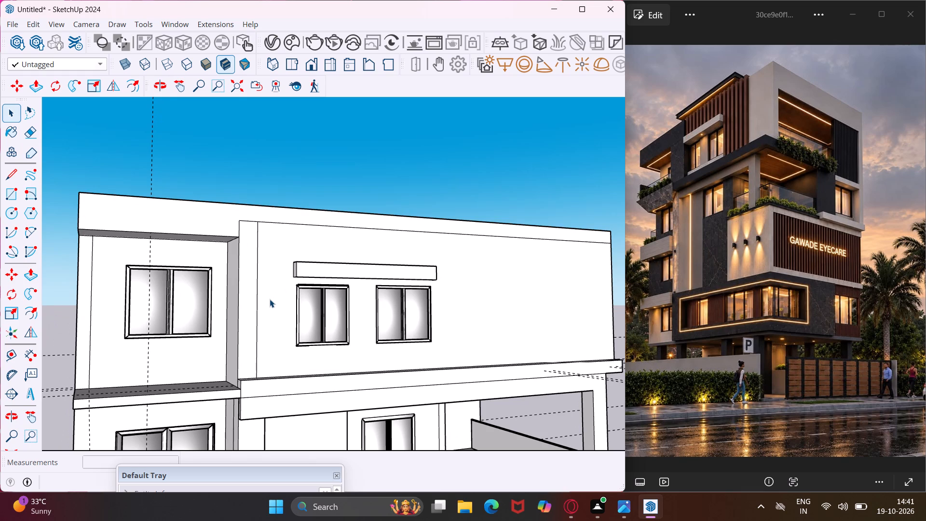
middle_drag(270, 302, 262, 348)
scroll(255, 372, up, 3)
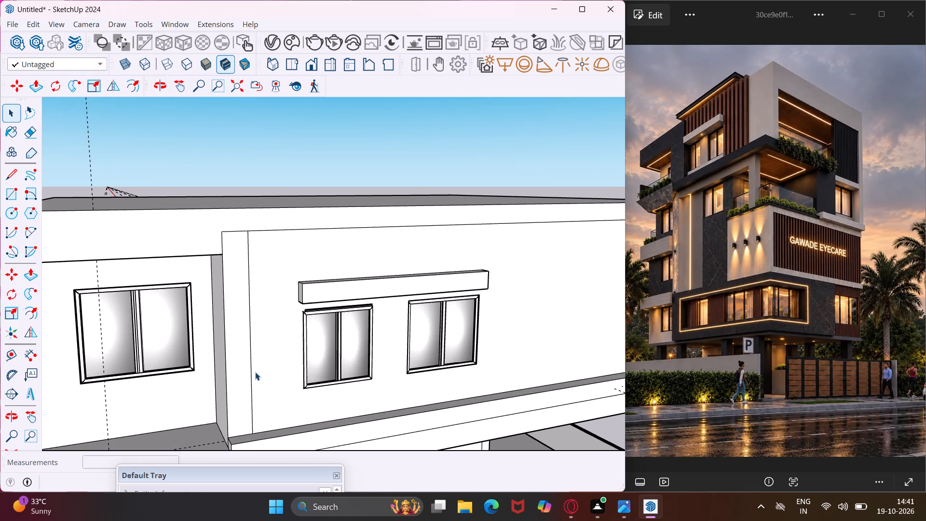
key(e)
click(246, 378)
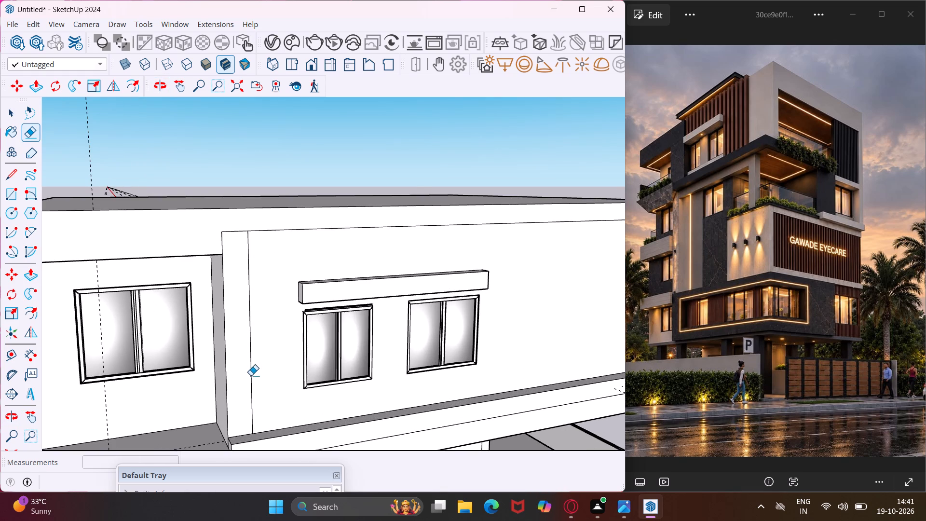
click(251, 375)
key(Escape)
key(space)
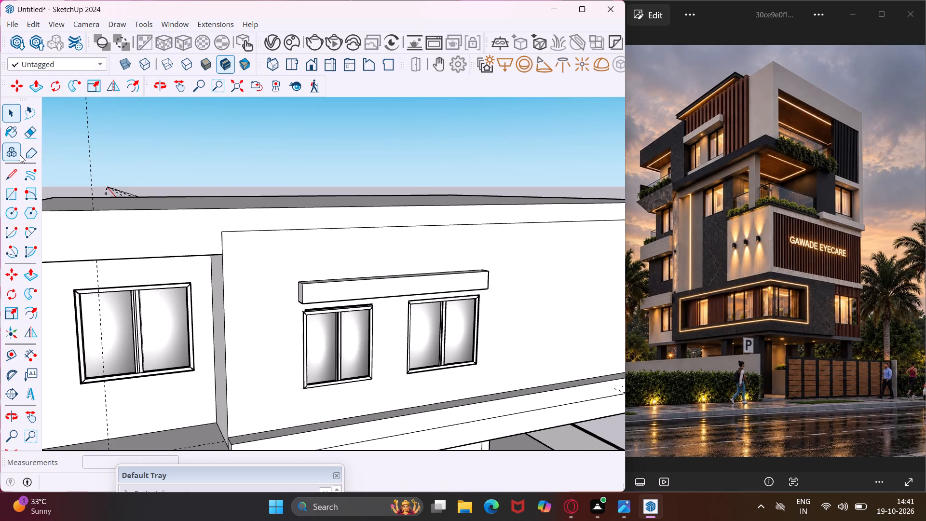
Draw a 9" line across the ledge and a vertical line beside the nearest small window, continuing about 8' 6" up to the roof edge.
click(13, 168)
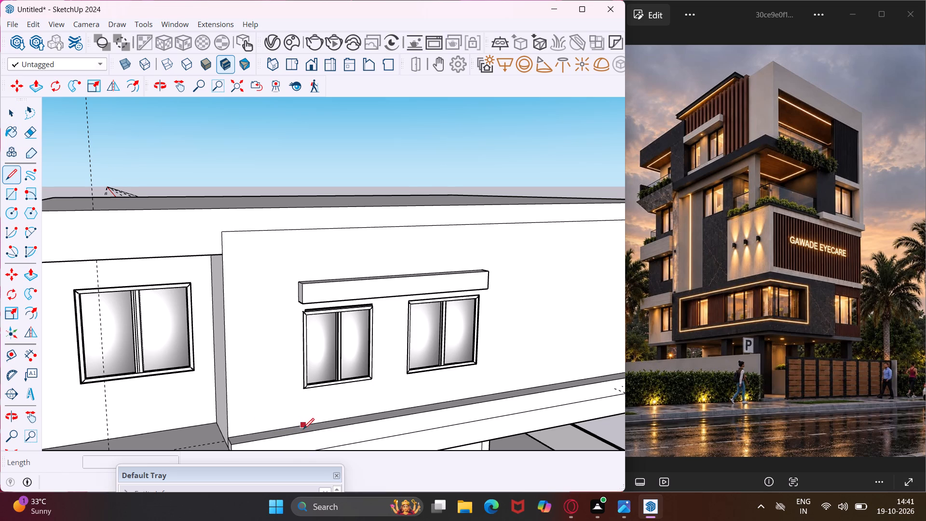
scroll(300, 395, up, 2)
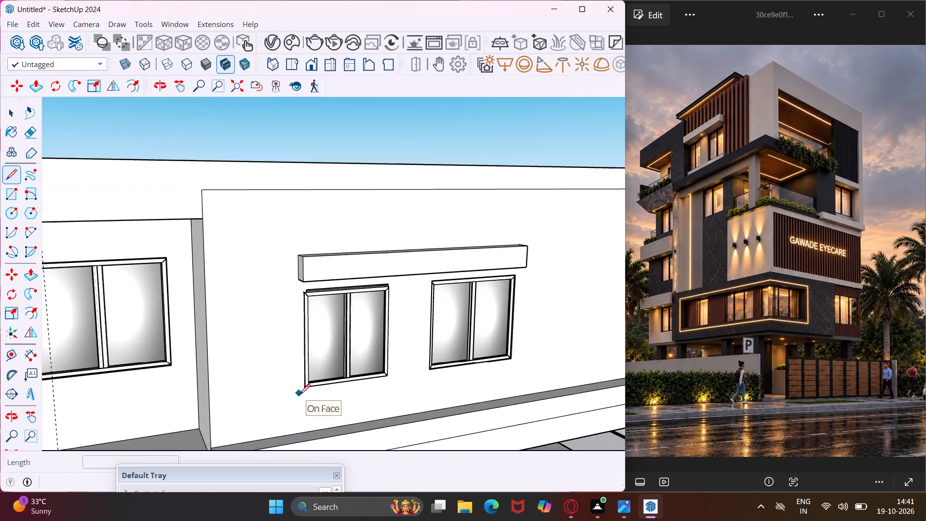
scroll(300, 395, up, 1)
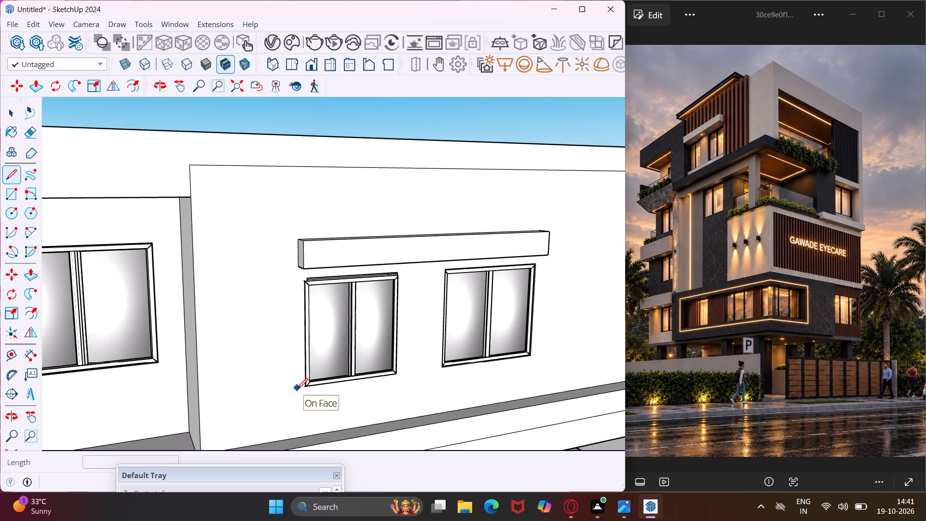
click(298, 386)
click(300, 438)
click(299, 439)
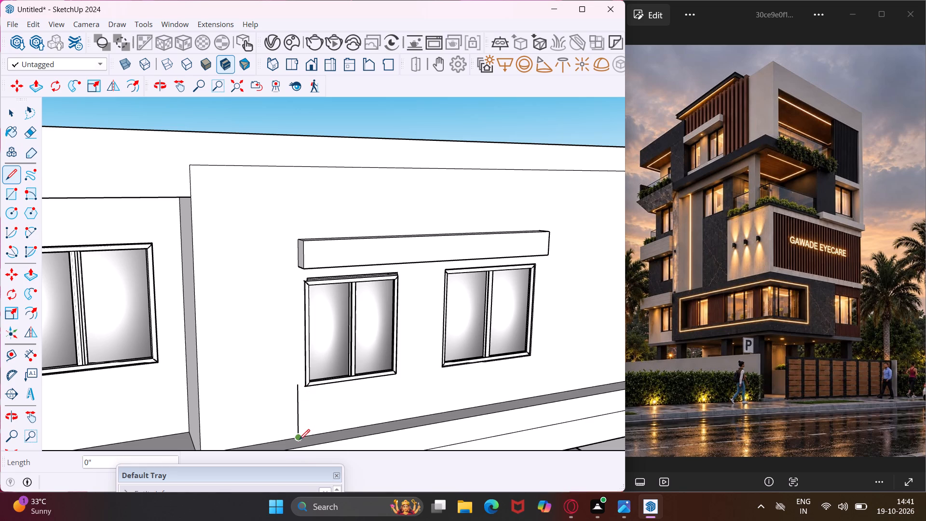
click(306, 447)
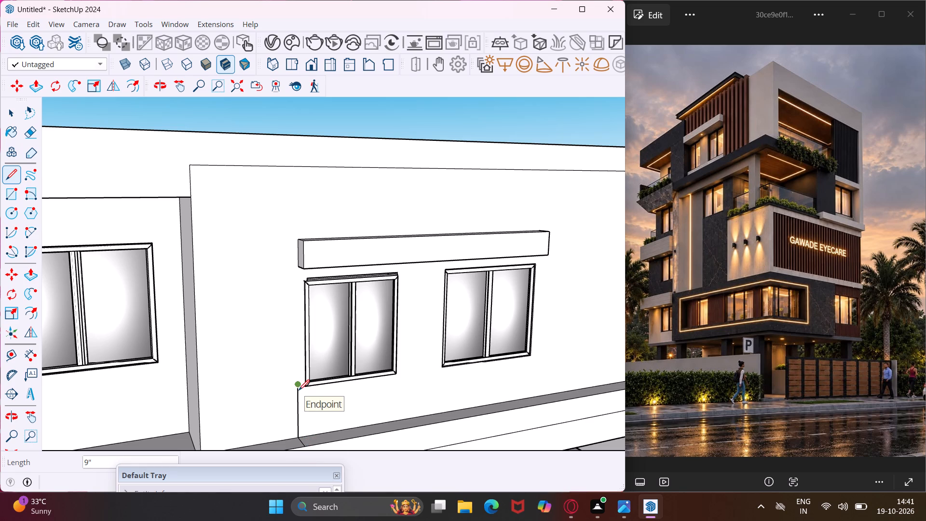
click(299, 387)
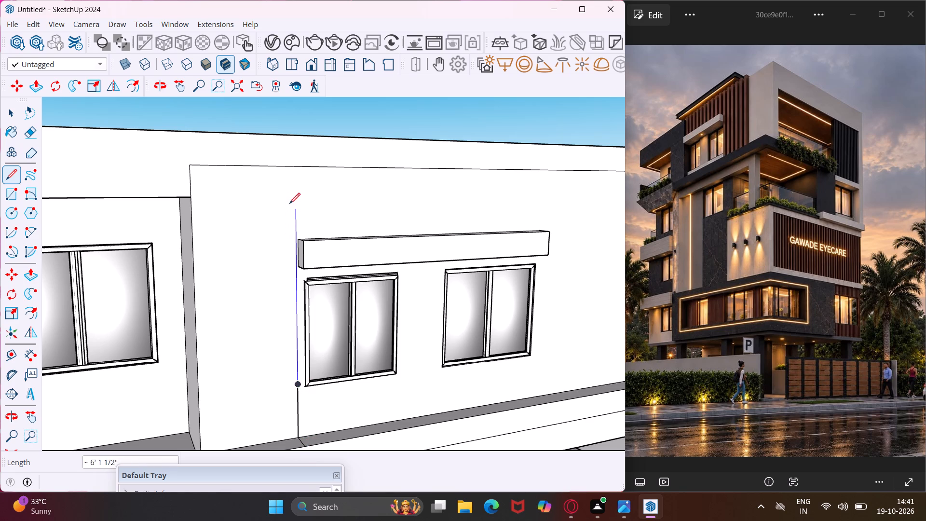
click(293, 138)
key(Escape)
key(space)
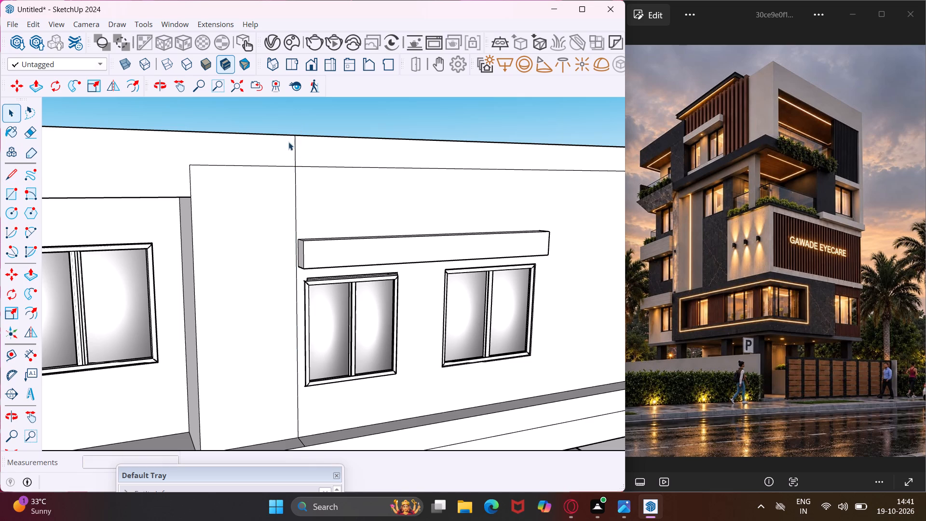
Erase the horizontal edge segments and short vertical edge near the bay's upper corner to merge the wall strip with the roof band.
key(e)
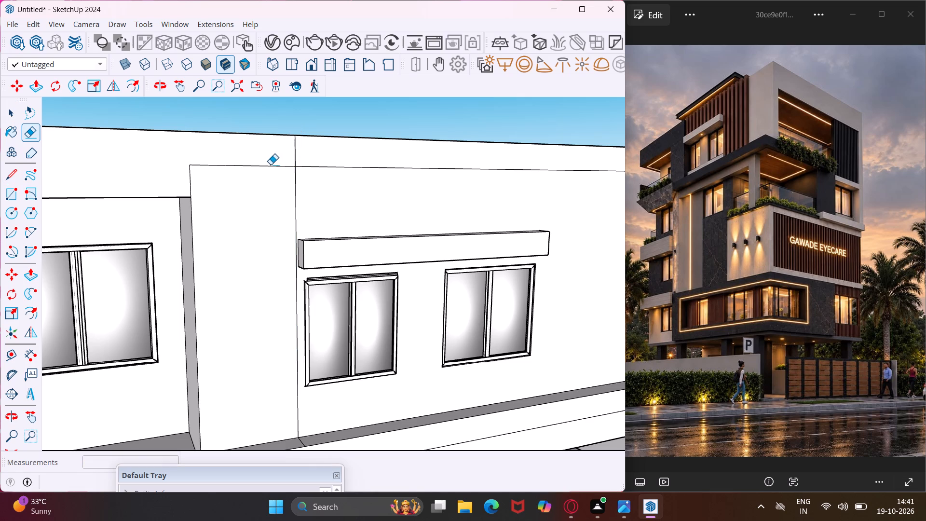
click(270, 168)
click(262, 167)
click(218, 166)
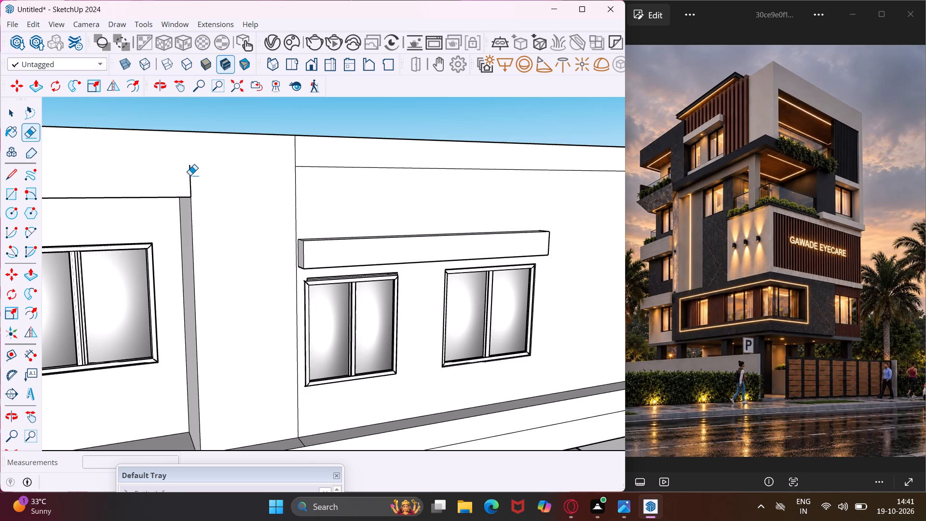
click(190, 175)
key(Escape)
key(space)
Push/Pull the merged wall and roof band face around the recessed bay outward 9".
click(207, 186)
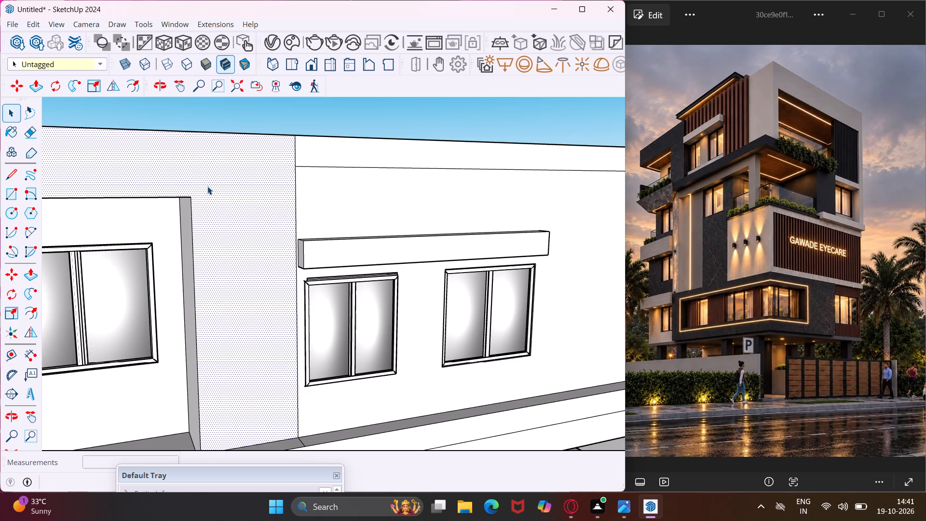
key(p)
click(207, 186)
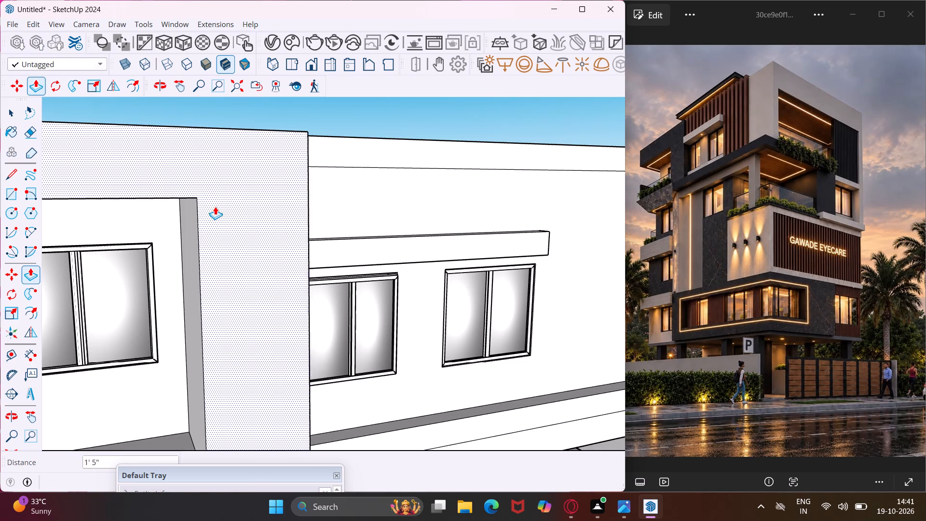
scroll(218, 214, down, 4)
middle_drag(218, 215, 221, 151)
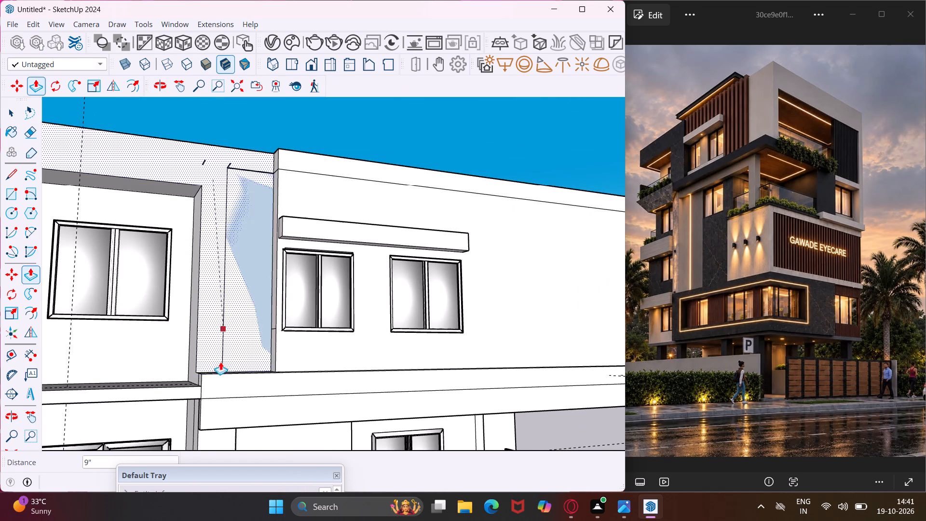
click(222, 384)
middle_drag(221, 384, 302, 389)
key(Escape)
key(space)
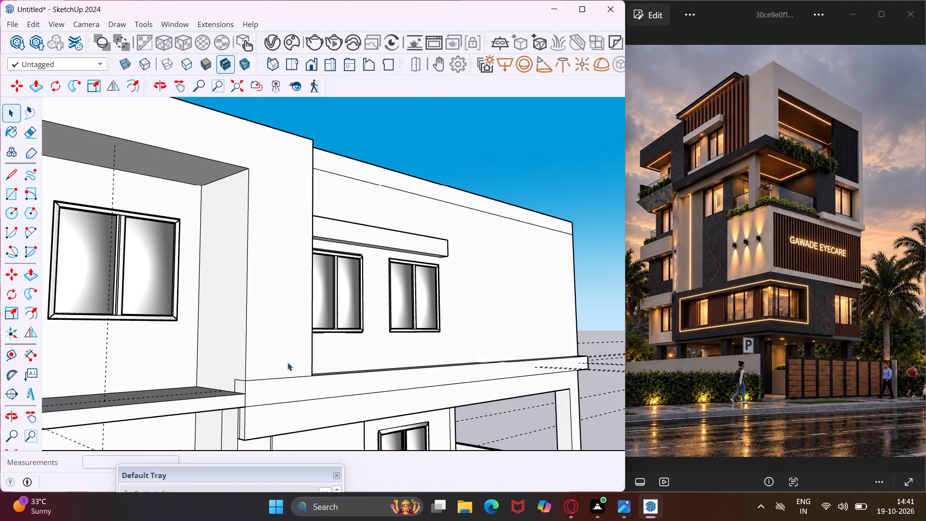
Draw an L-shaped line on the recessed bay's soffit, about 2' 9" out from the wall corner and about 8' 1" parallel to the front edge.
scroll(297, 318, down, 6)
scroll(144, 212, up, 4)
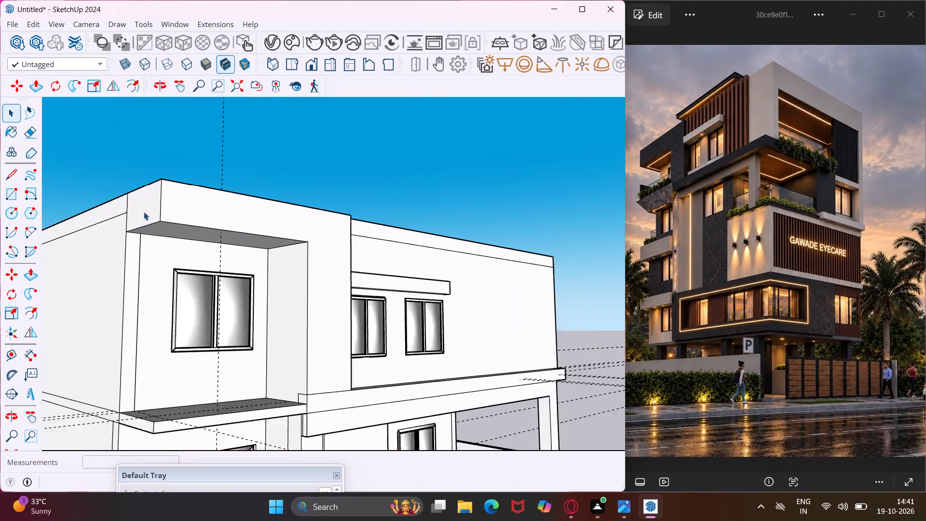
scroll(144, 212, up, 1)
middle_drag(144, 212, 183, 145)
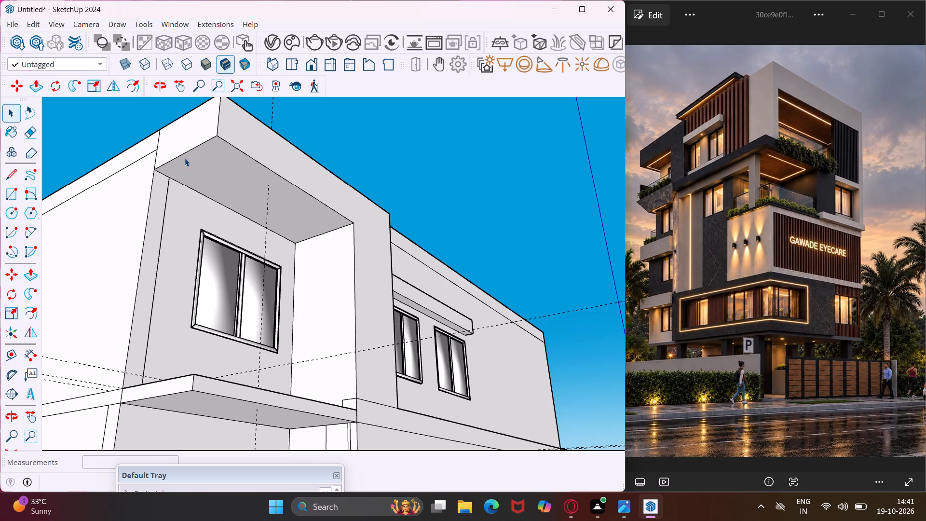
click(5, 180)
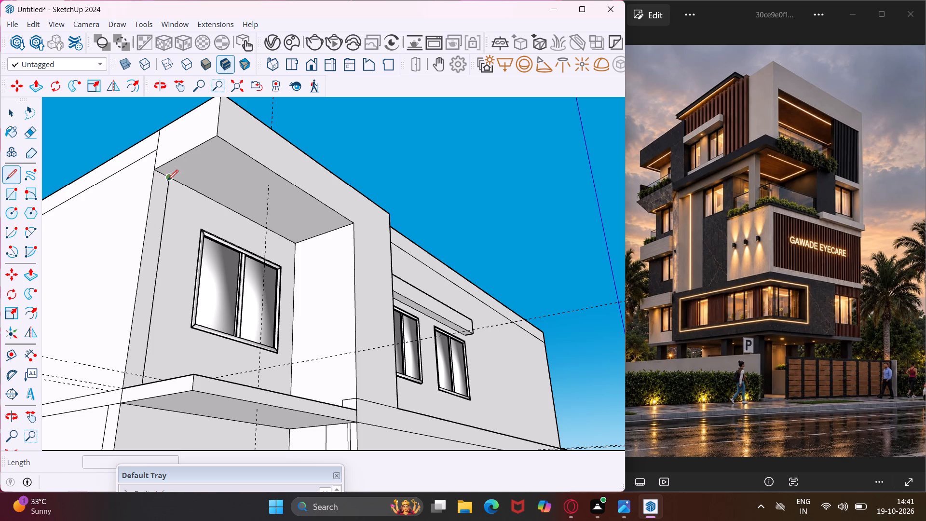
scroll(167, 180, up, 8)
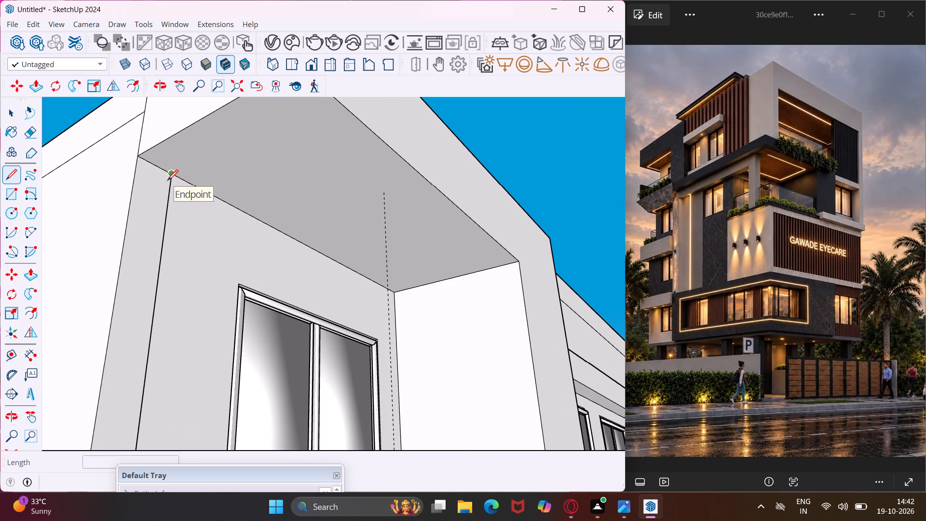
click(173, 175)
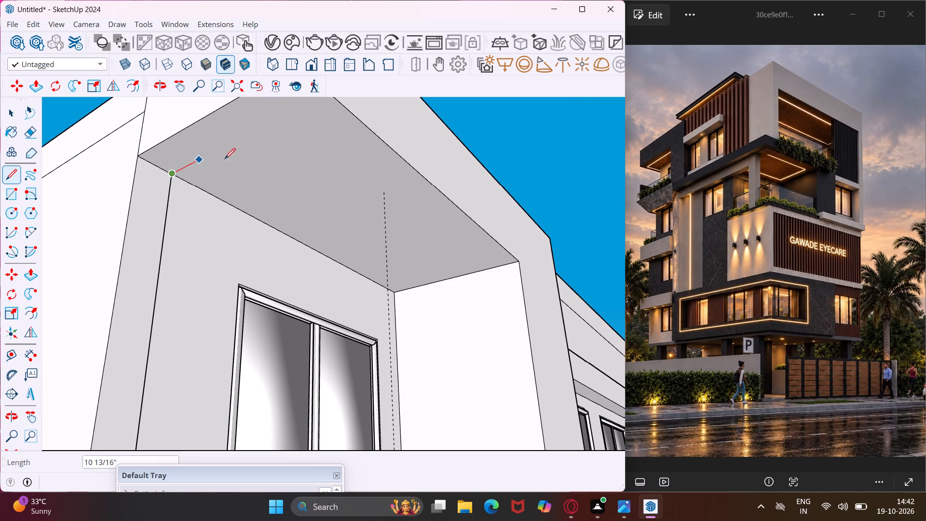
scroll(282, 121, down, 3)
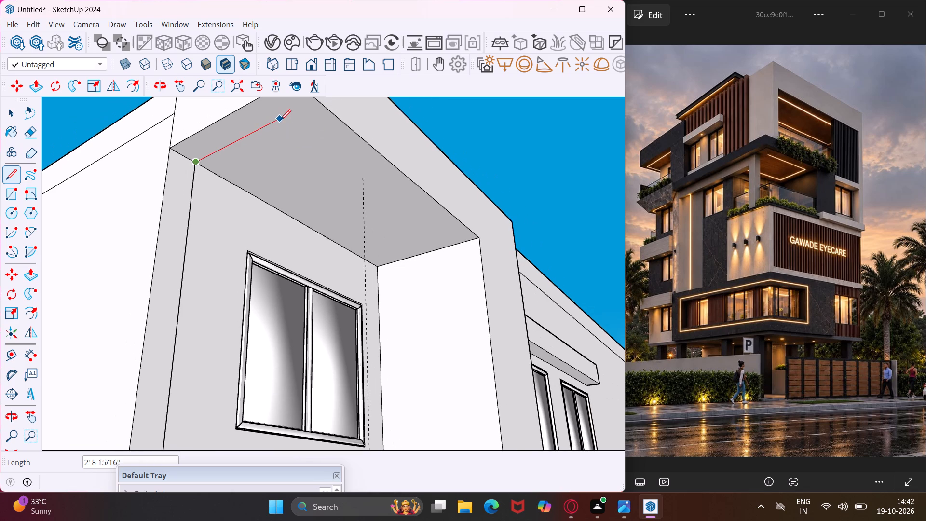
click(286, 113)
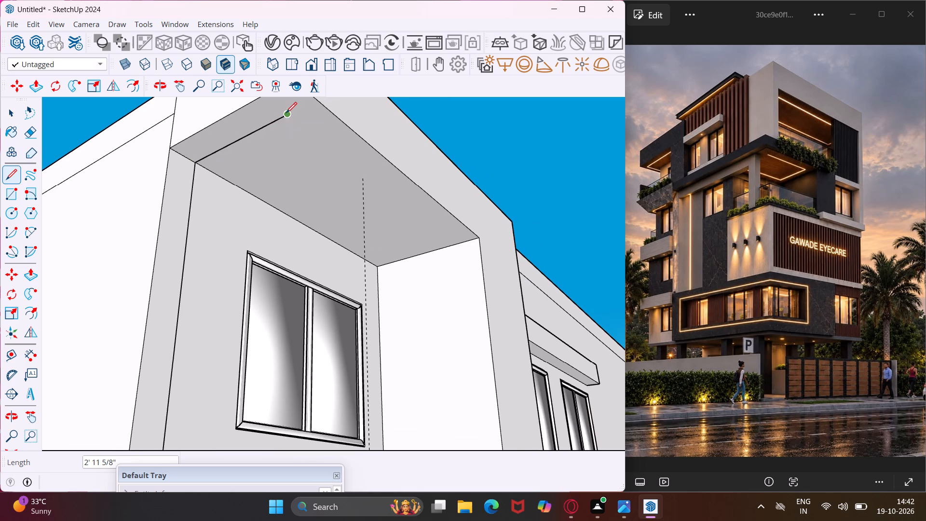
click(453, 246)
key(Escape)
key(space)
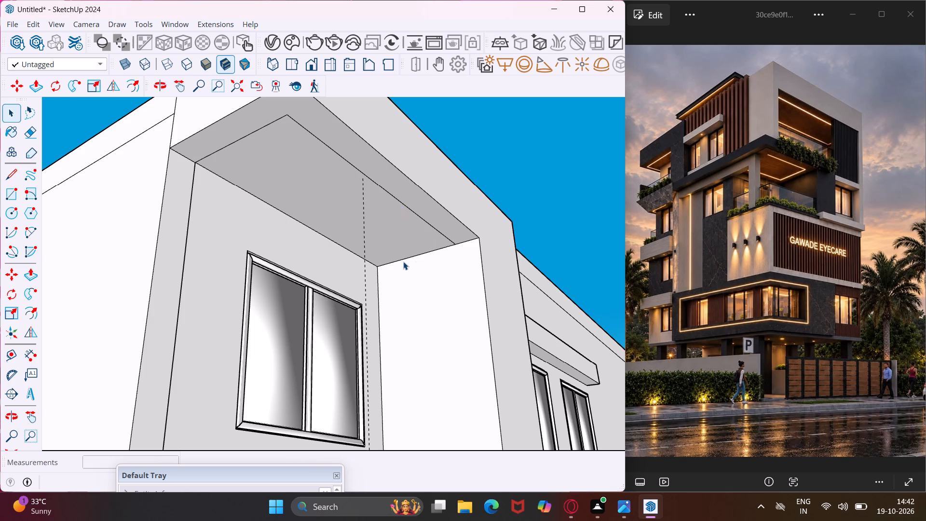
Offset the two soffit lines inward about 4" to form an L-shaped strip.
click(264, 126)
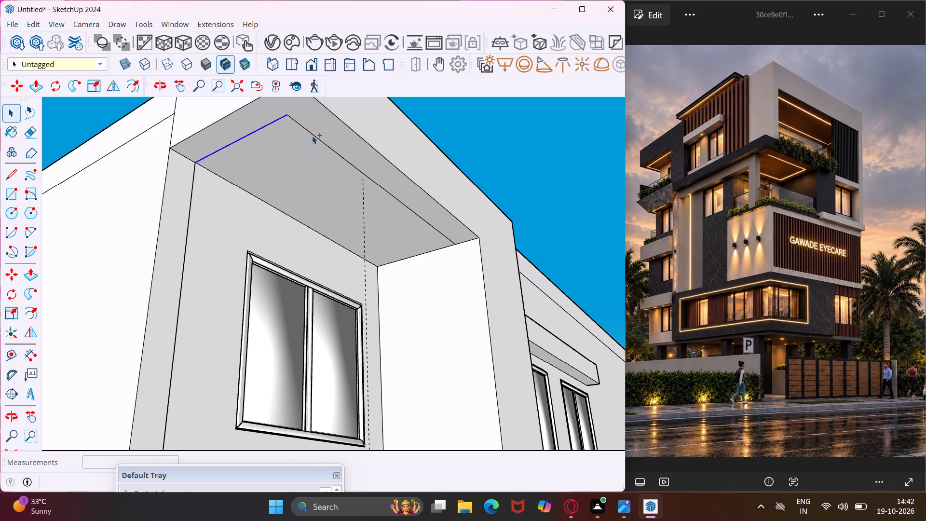
ctrl+click(316, 137)
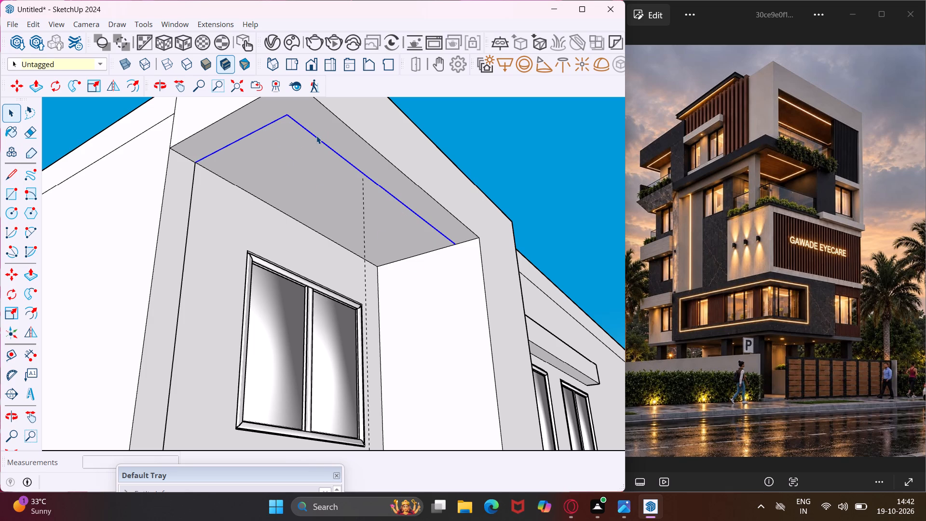
click(34, 310)
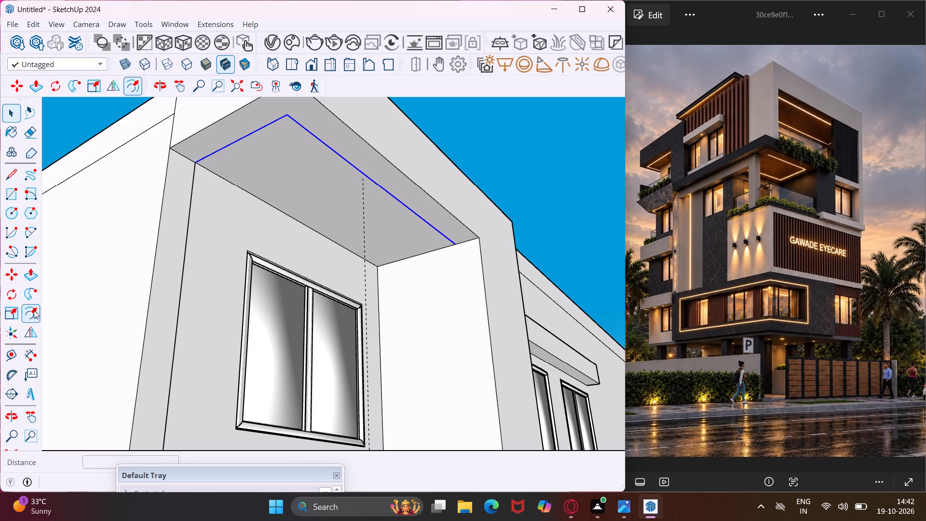
click(260, 147)
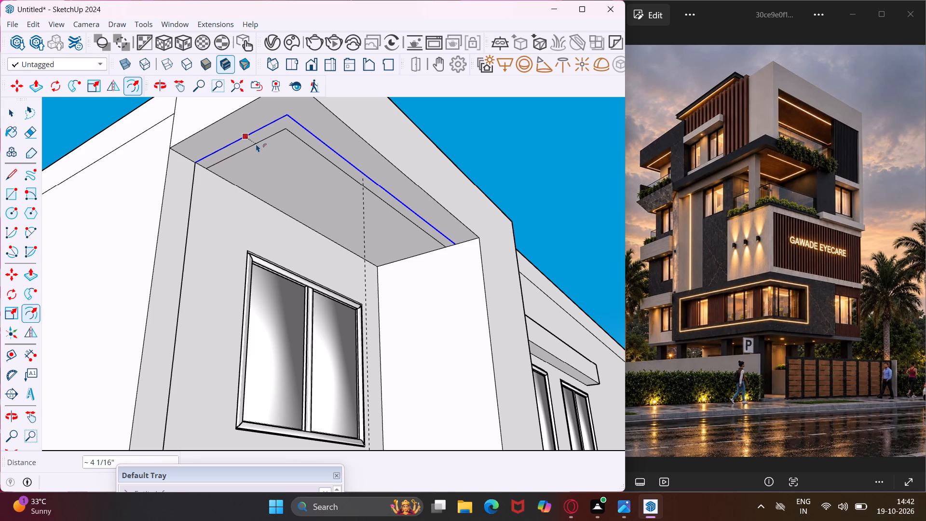
click(256, 144)
key(Escape)
key(space)
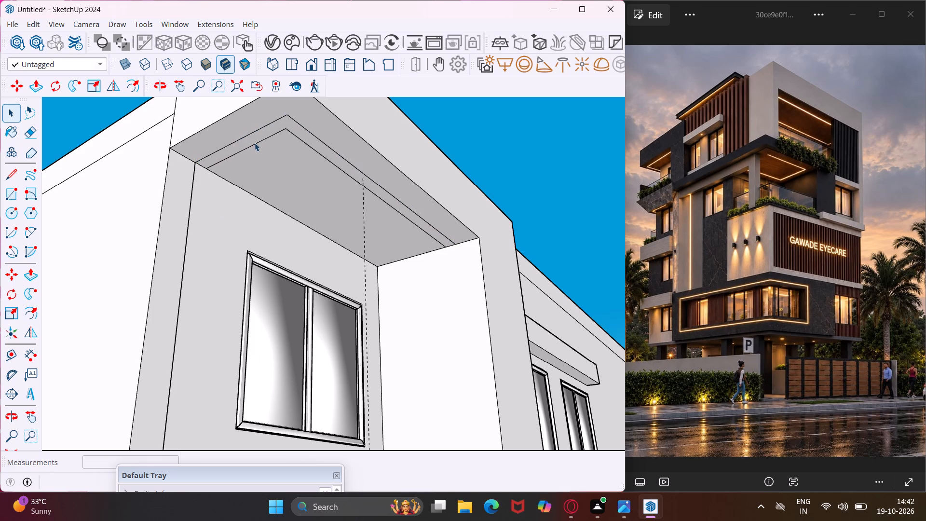
Push/Pull the L-shaped soffit strip upward about 1 5/8" to cut a shallow groove above the bay.
scroll(252, 140, up, 3)
click(252, 140)
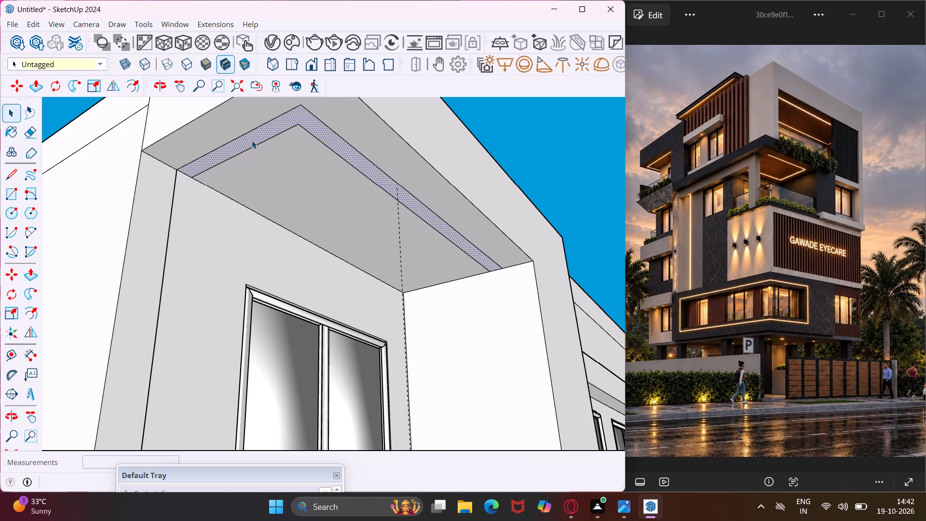
key(p)
click(252, 140)
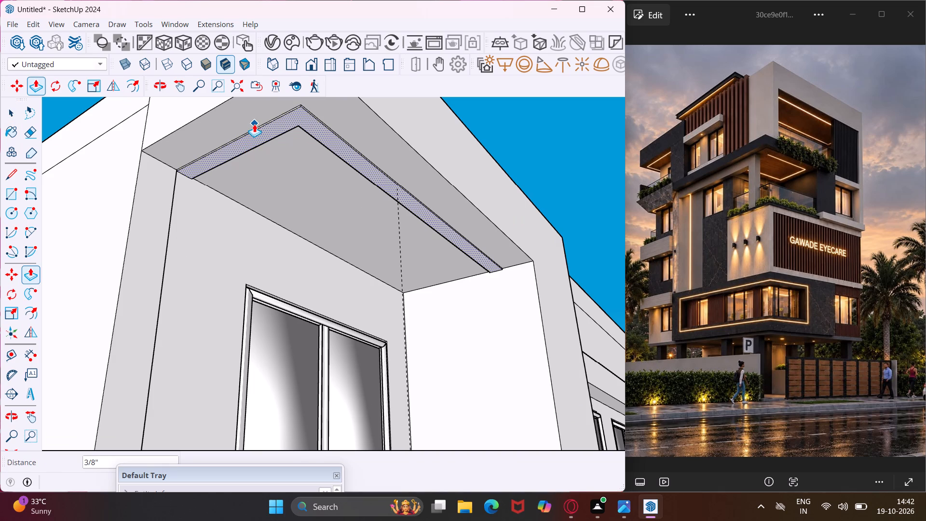
key(ctrl+z)
click(261, 132)
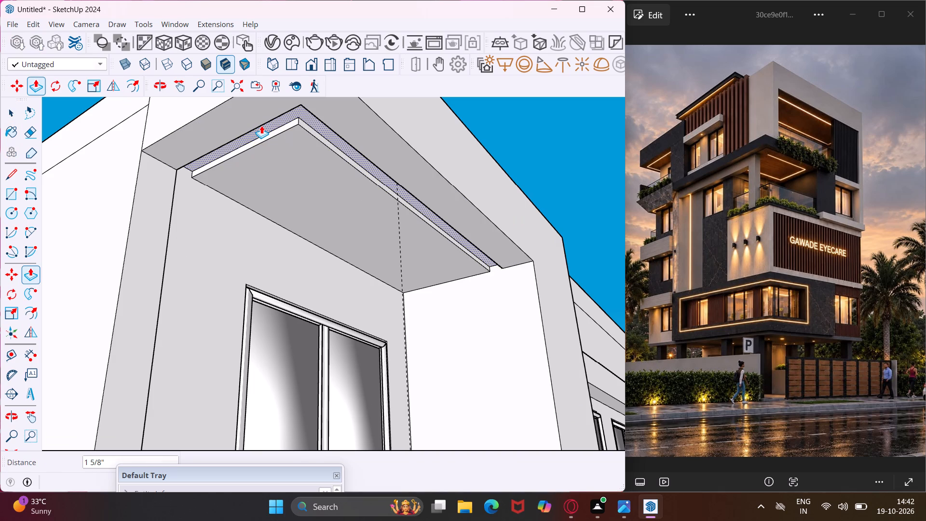
click(261, 125)
key(Escape)
key(space)
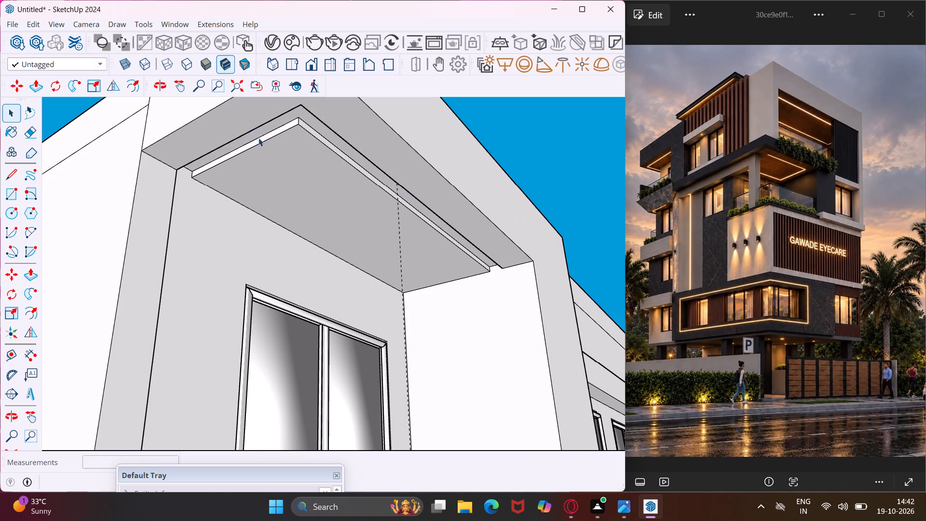
Draw a vertical rectangle about 7 11/16" wide and 10' 6" tall beside the two small windows, from the ledge to the roof edge.
scroll(258, 147, down, 16)
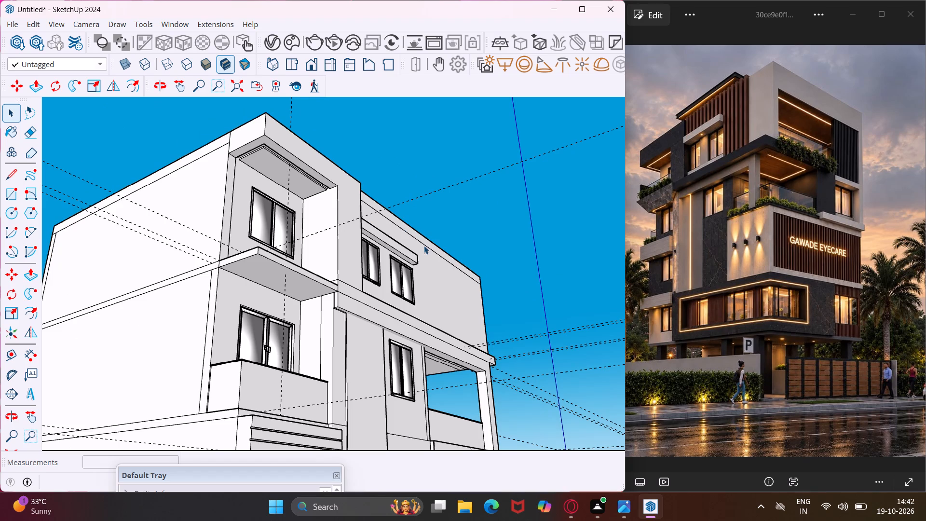
middle_drag(424, 246, 200, 341)
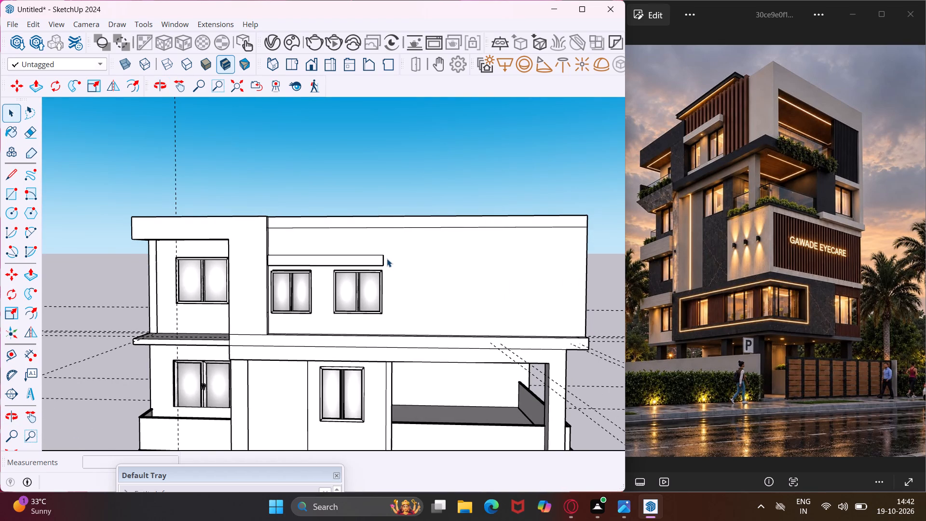
middle_drag(387, 259, 213, 382)
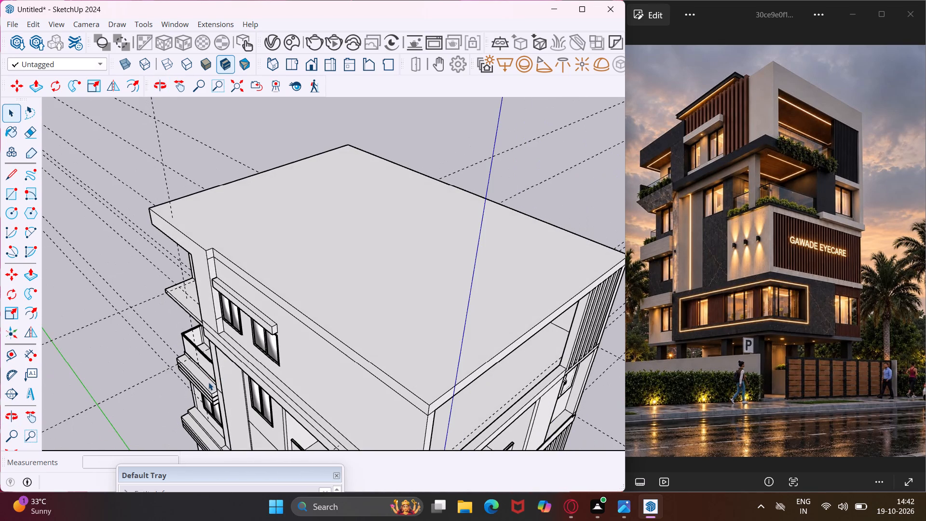
middle_drag(207, 380, 270, 344)
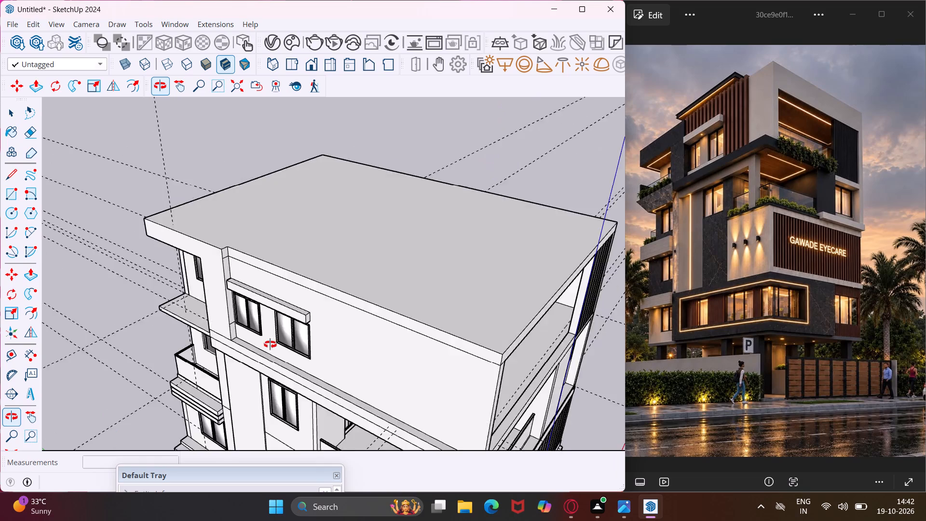
middle_drag(270, 344, 386, 279)
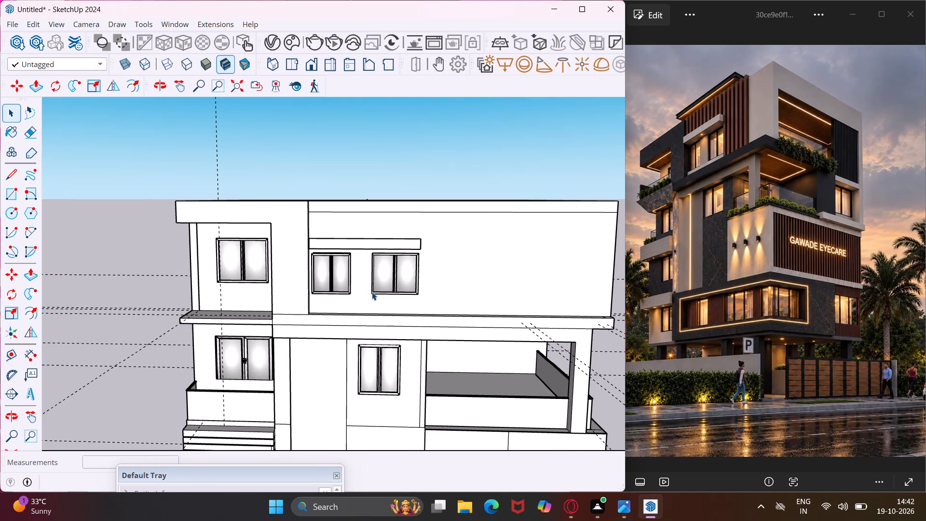
click(18, 191)
middle_drag(439, 246, 428, 298)
scroll(428, 298, up, 7)
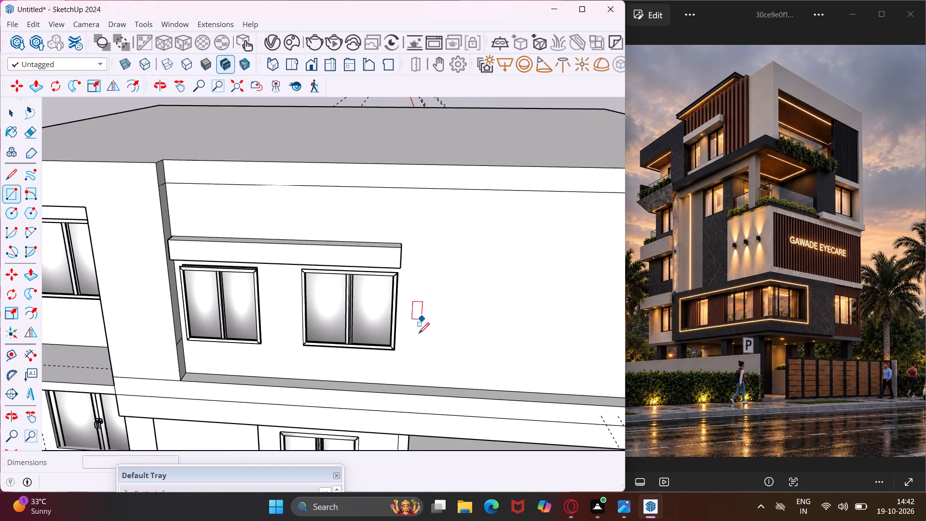
click(397, 386)
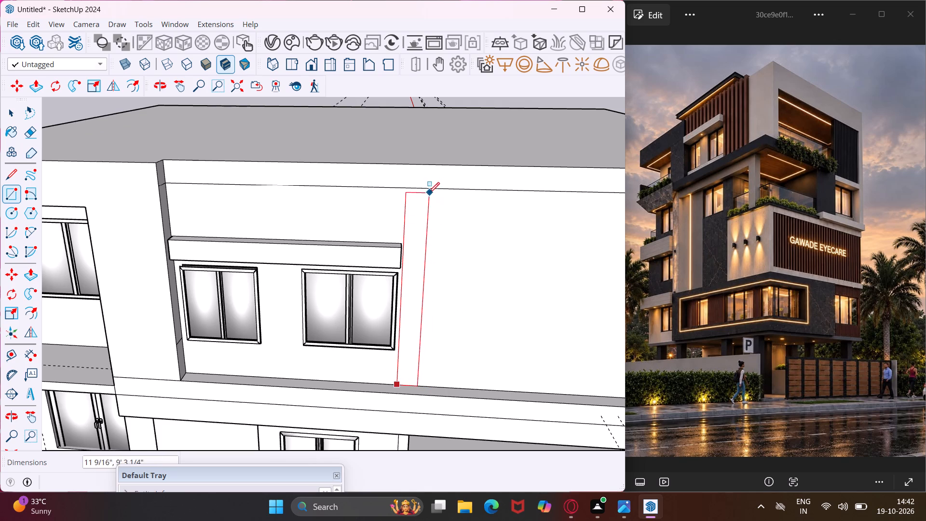
click(423, 167)
key(Escape)
key(space)
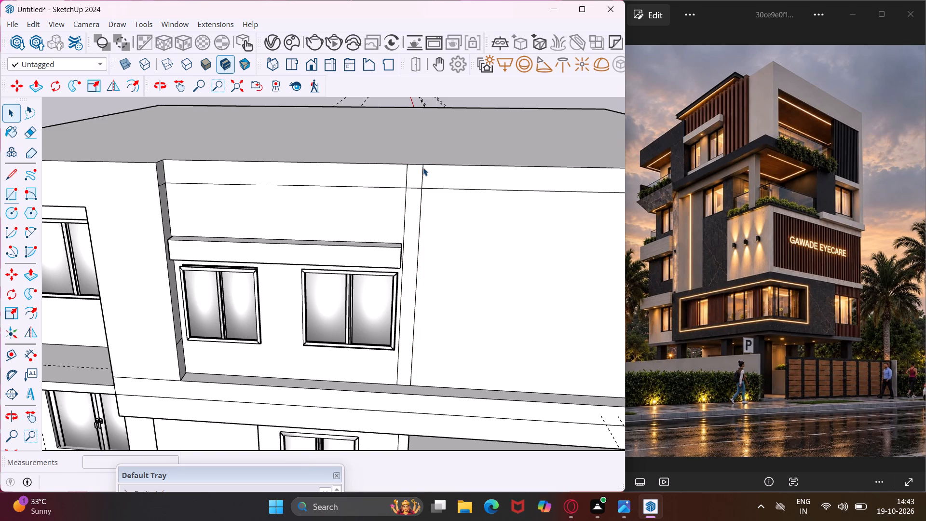
Erase the horizontal roof band line inside the vertical strip and on both sides of it.
key(e)
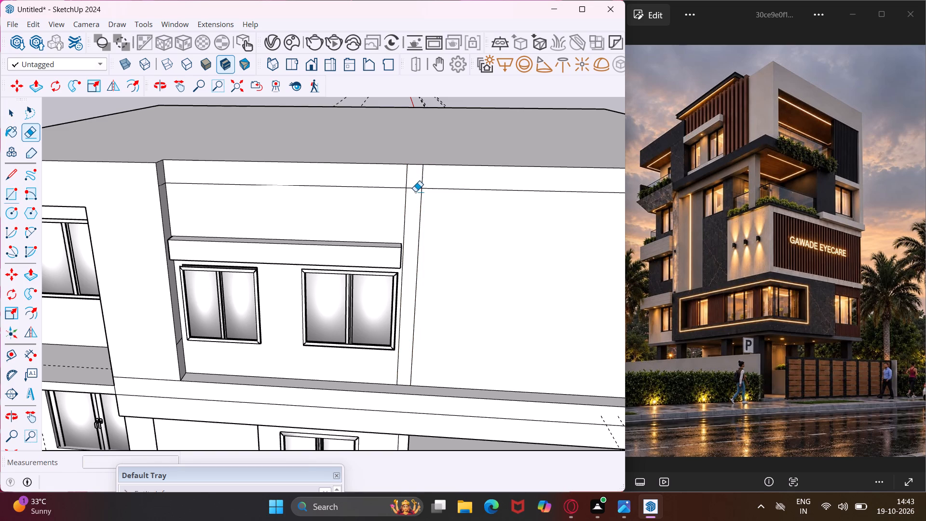
click(411, 190)
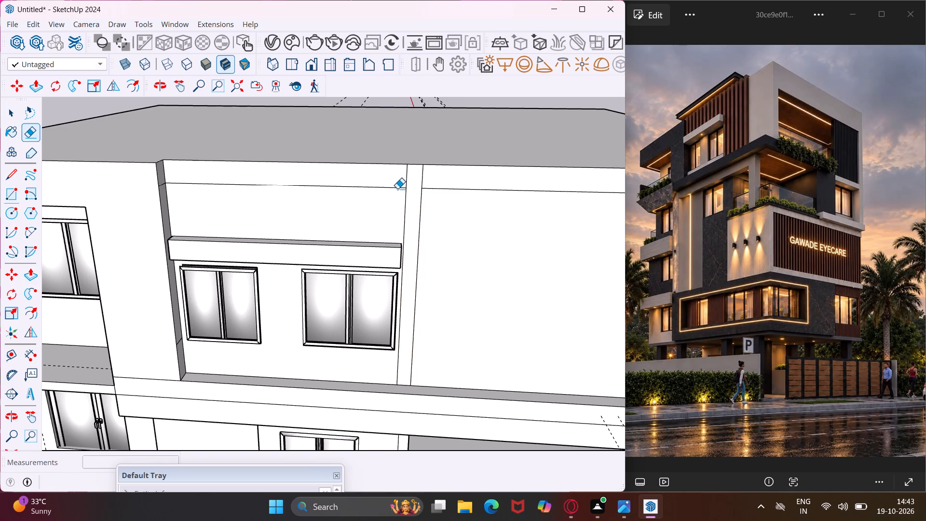
click(397, 189)
click(429, 188)
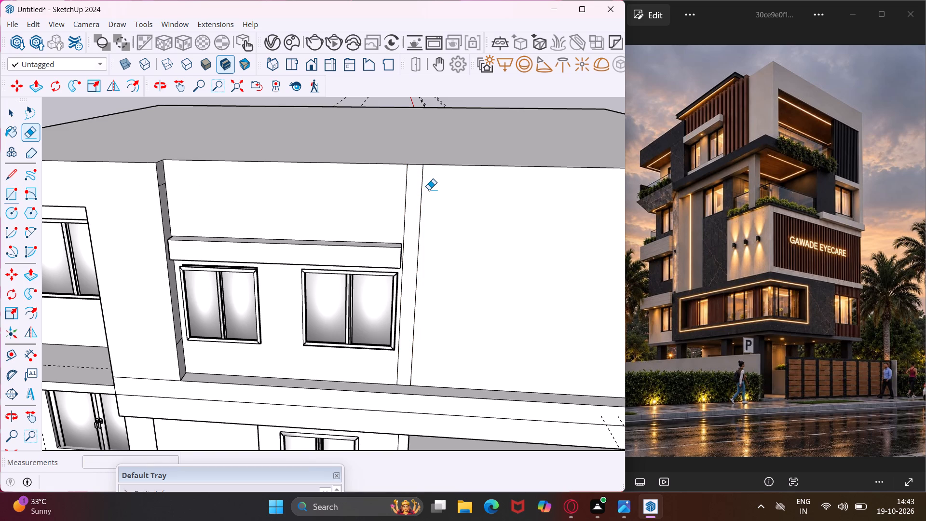
key(Escape)
key(space)
Copy the vertical strip 1' along the ledge edge, away from the two small windows.
scroll(321, 212, down, 5)
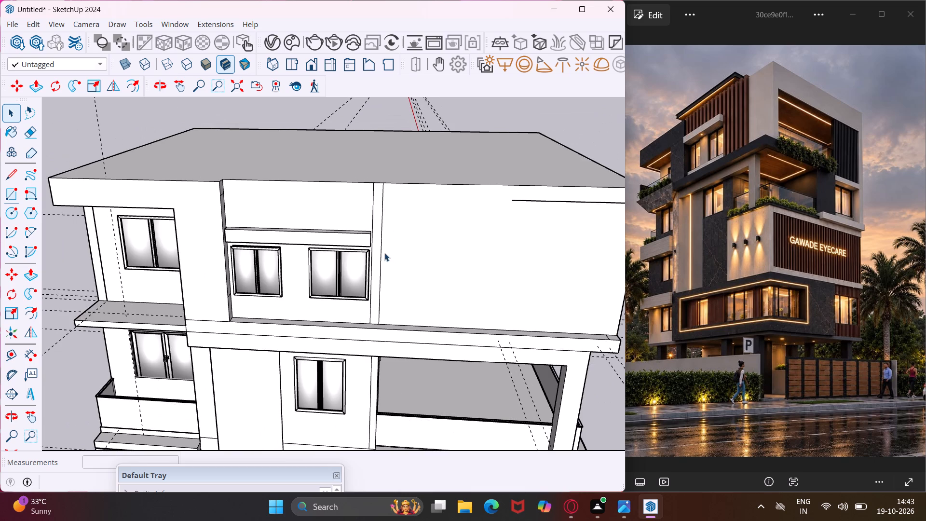
click(374, 300)
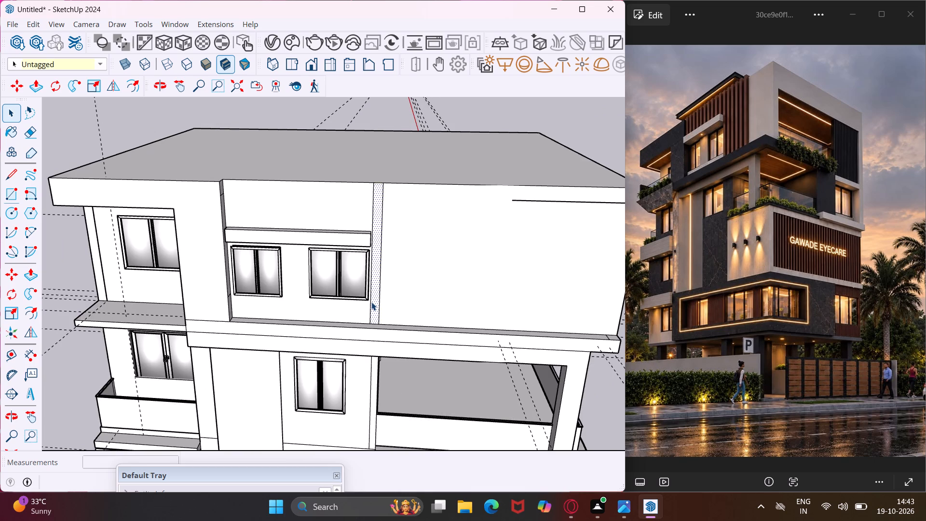
key(m)
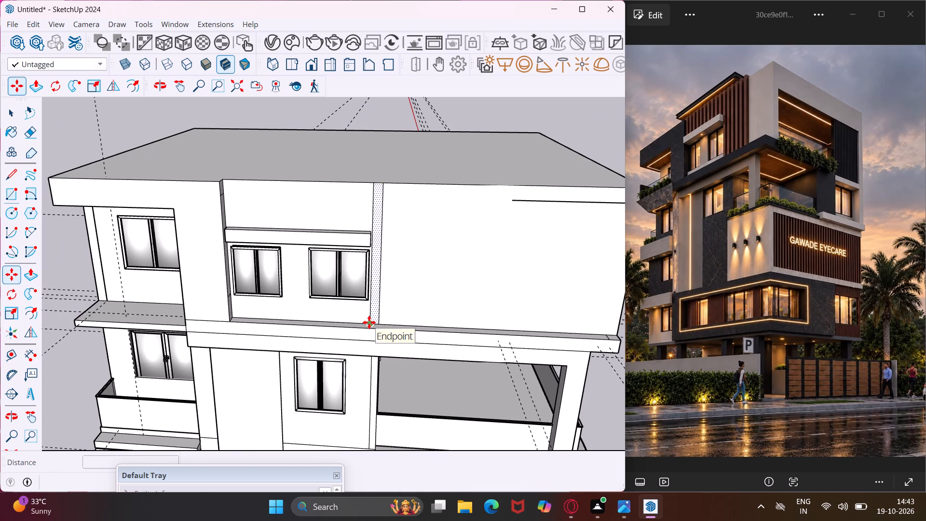
scroll(369, 322, up, 3)
click(369, 325)
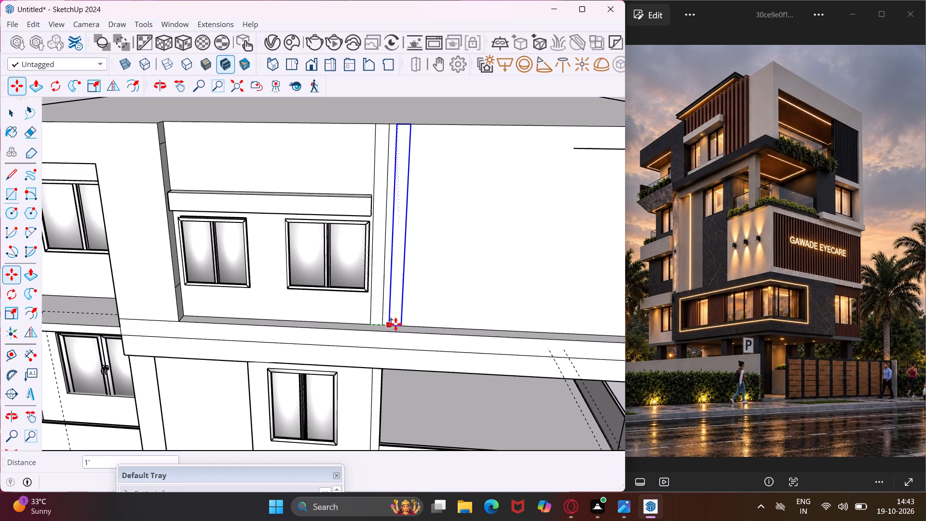
scroll(394, 327, up, 4)
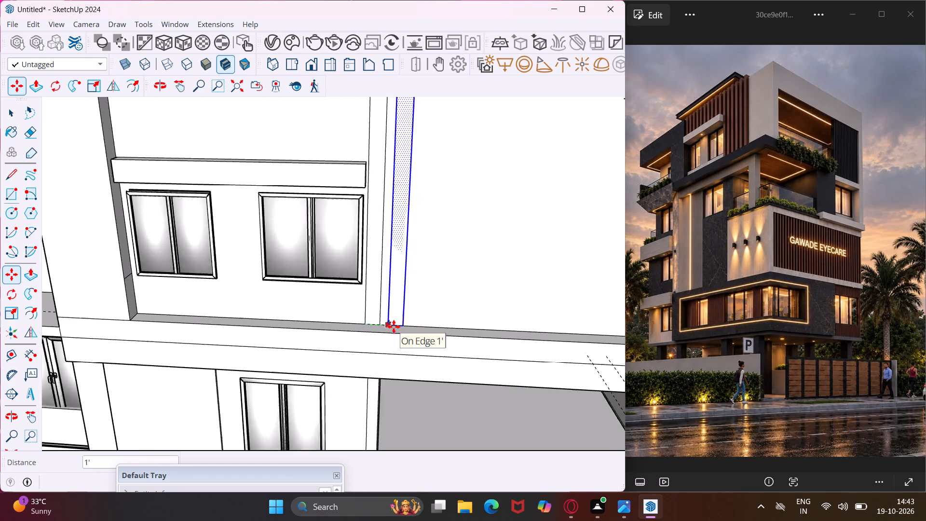
scroll(394, 327, up, 3)
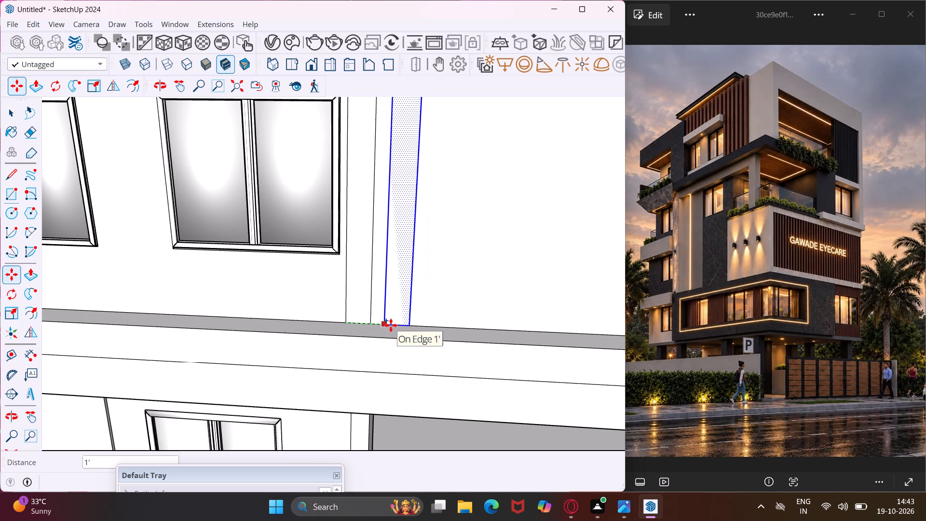
click(391, 325)
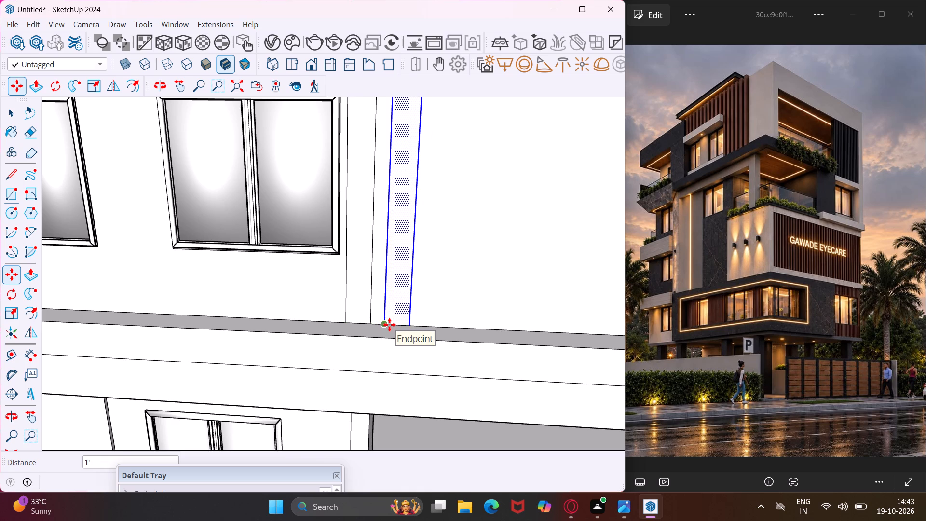
Repeat the 1' copy of the tall vertical strip nine times along the wall.
key(asterisk)
key(9)
key(Return)
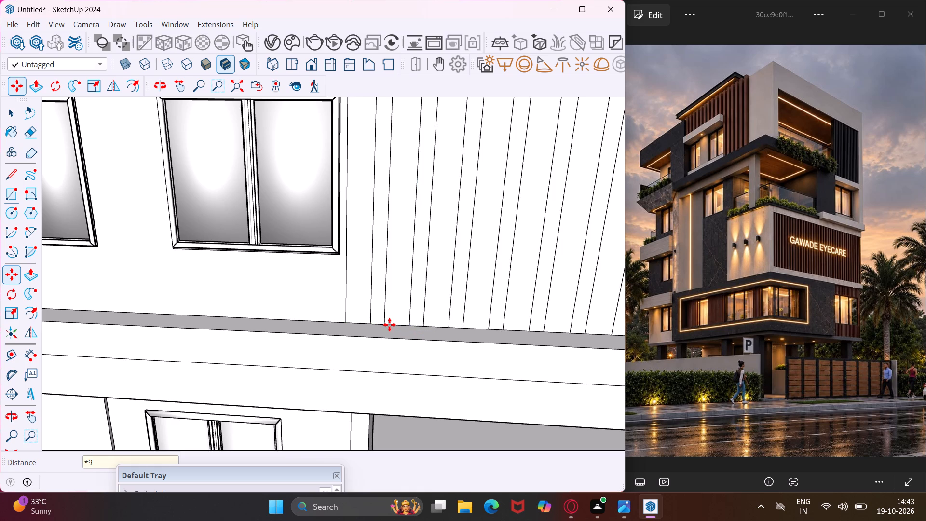
scroll(396, 300, down, 11)
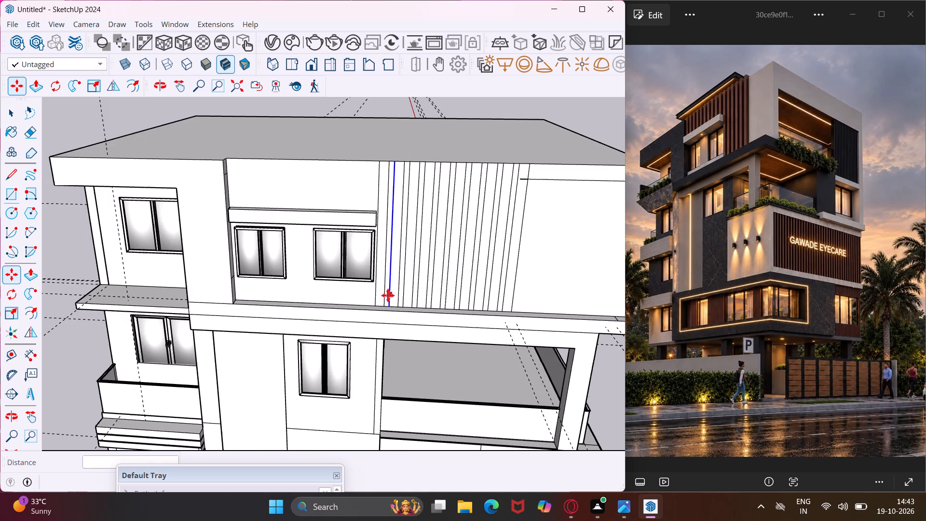
key(Escape)
key(space)
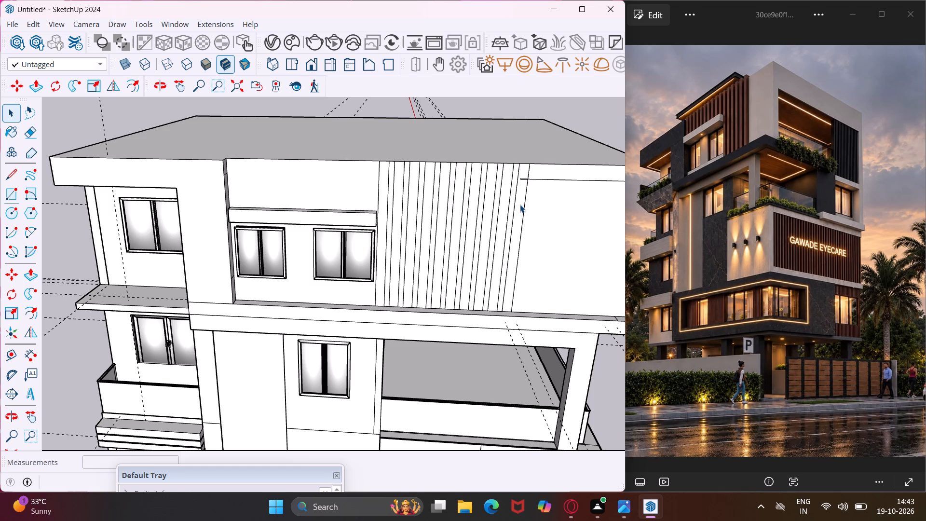
Erase the leftover piece of roof band line inside the last tall strip.
key(e)
scroll(514, 173, up, 4)
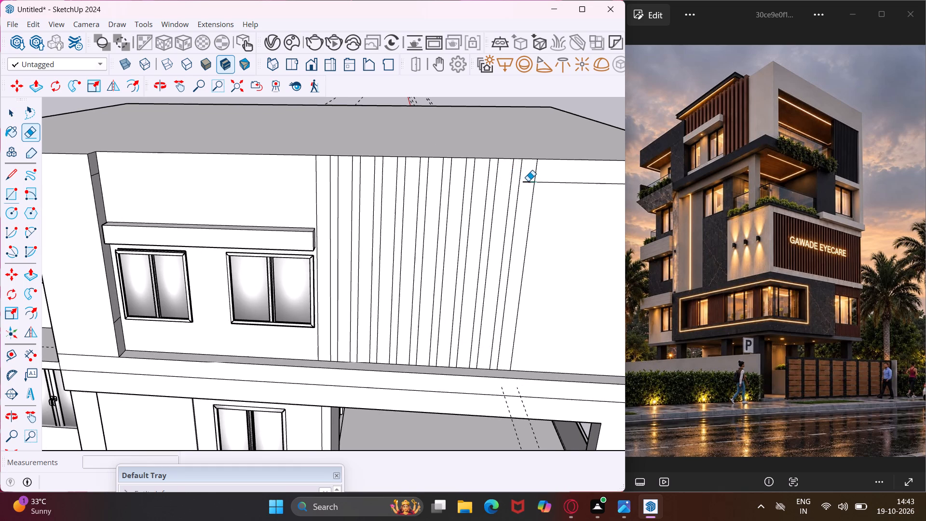
click(529, 182)
key(Escape)
key(space)
Draw a rectangle about 7 15/16" wide and 3' 5 1/16" tall from the window hood's top edge to the roof edge, near the tall strips.
click(14, 193)
middle_drag(284, 190, 317, 187)
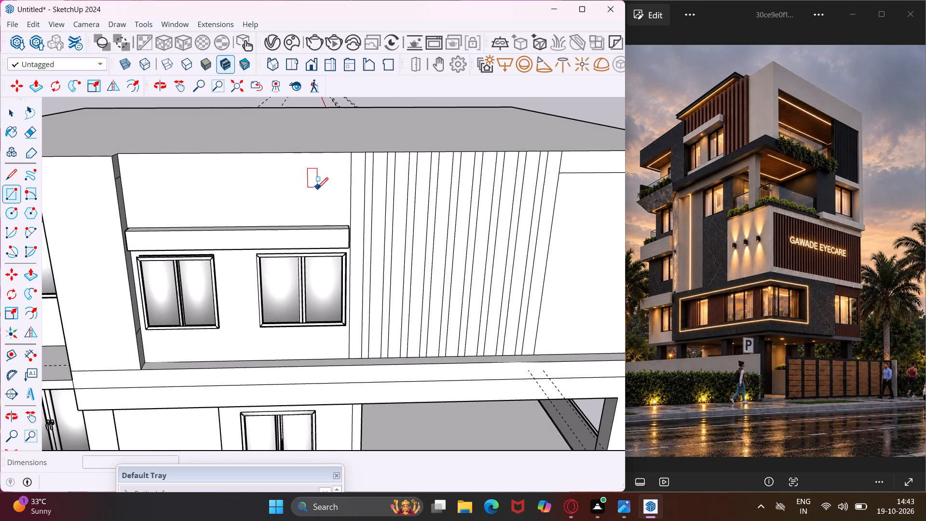
scroll(325, 193, up, 9)
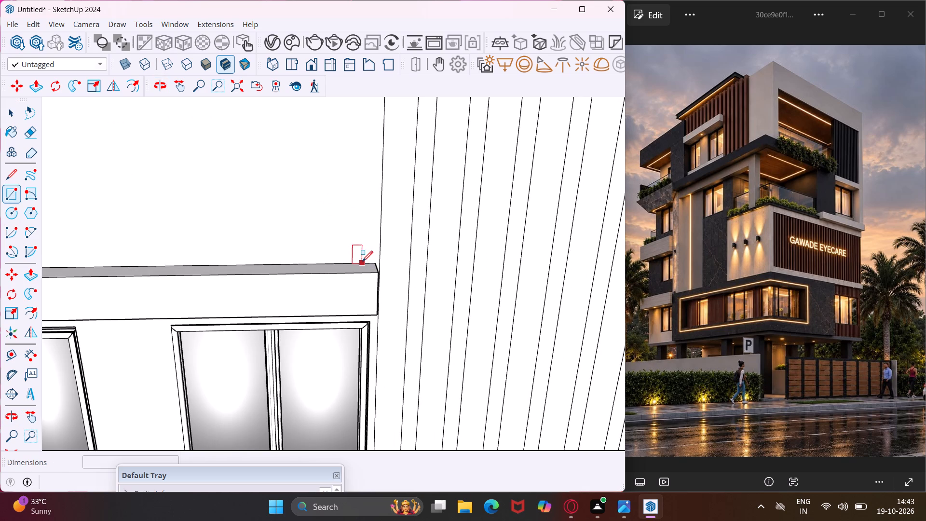
click(363, 265)
scroll(314, 226, down, 4)
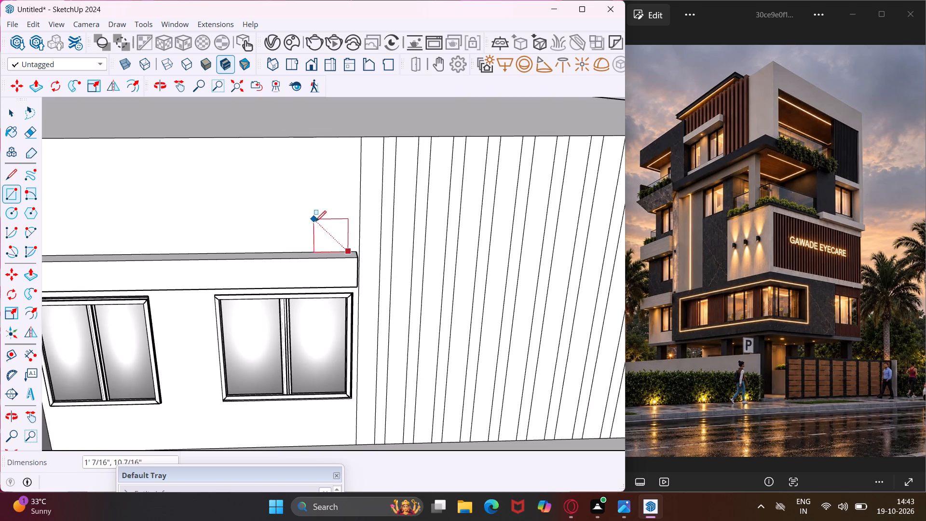
scroll(315, 221, down, 3)
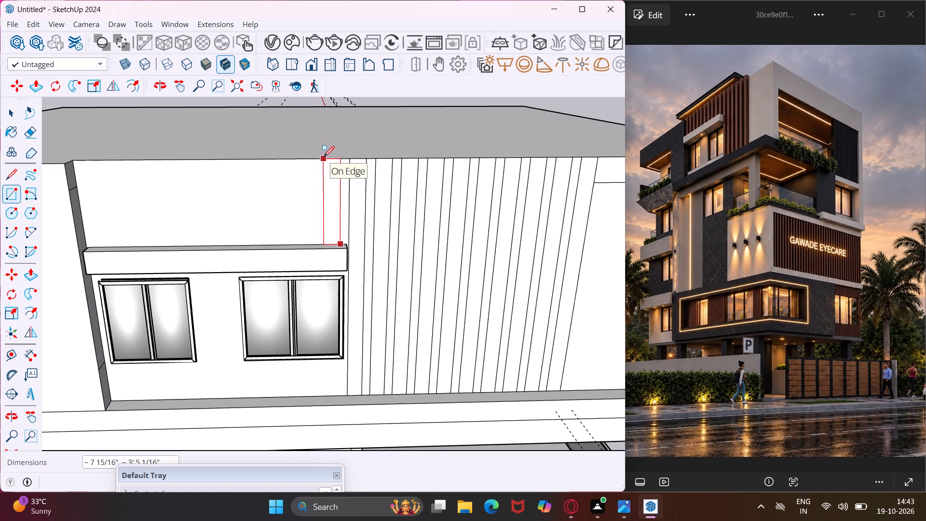
click(324, 157)
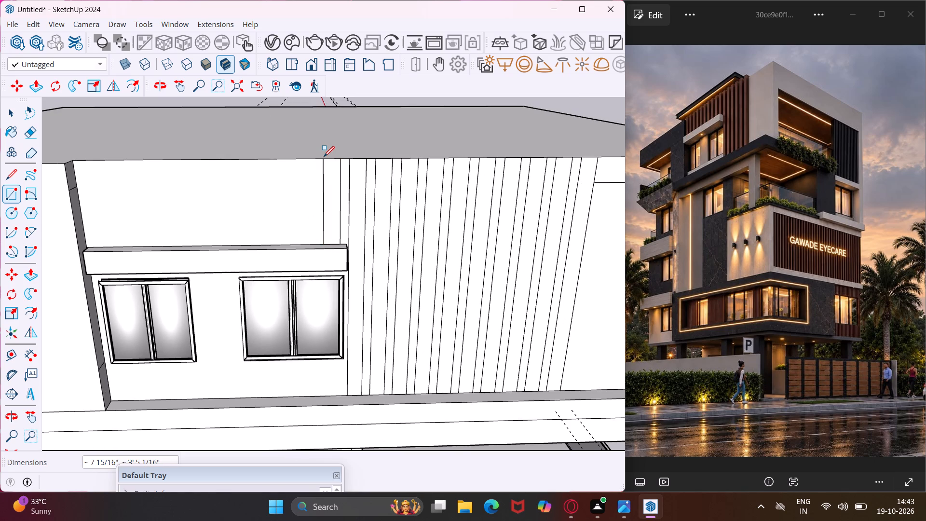
key(Escape)
key(space)
Copy the short strip 1' along the wall above the hood, away from the tall strips, and repeat the copy seven times.
click(328, 167)
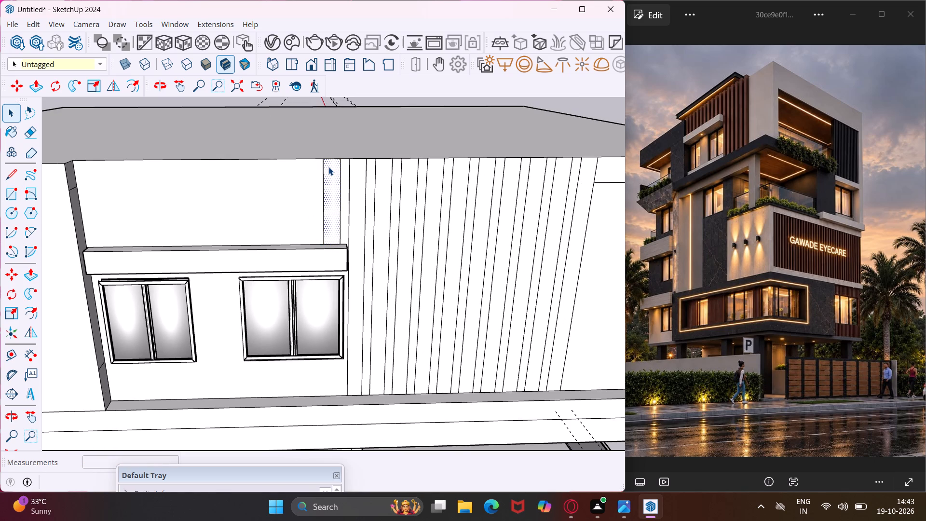
key(m)
click(328, 167)
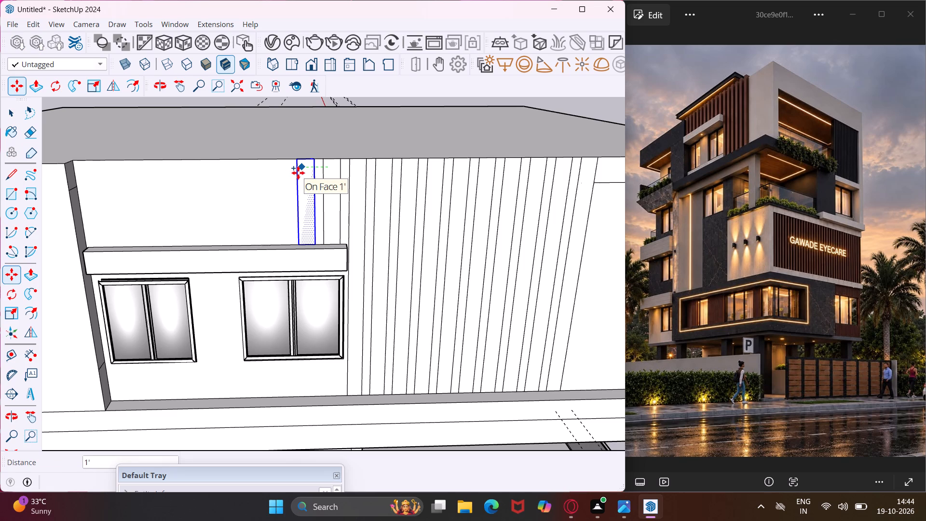
click(298, 173)
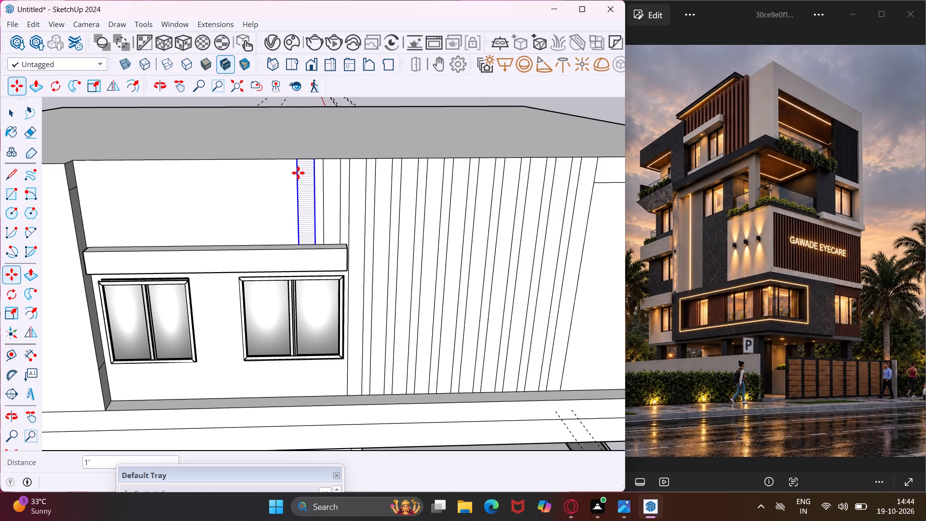
key(asterisk)
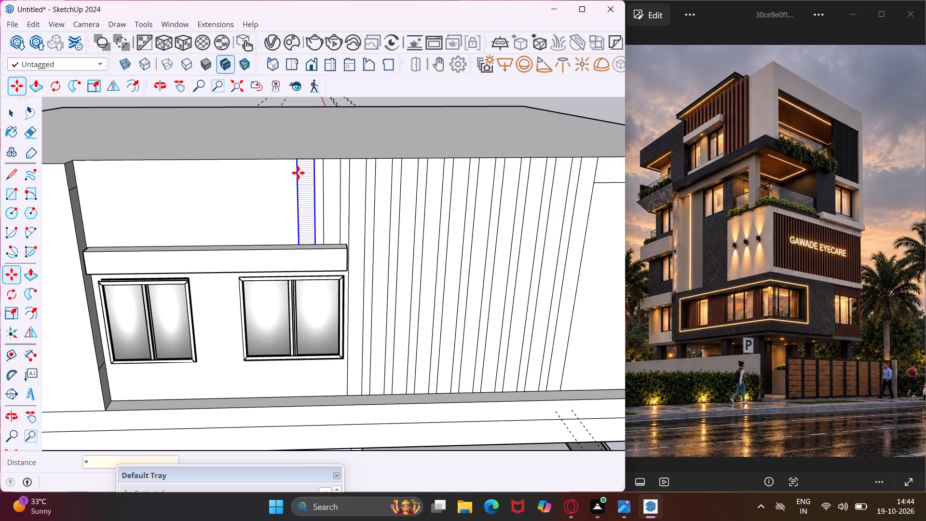
key(7)
key(Return)
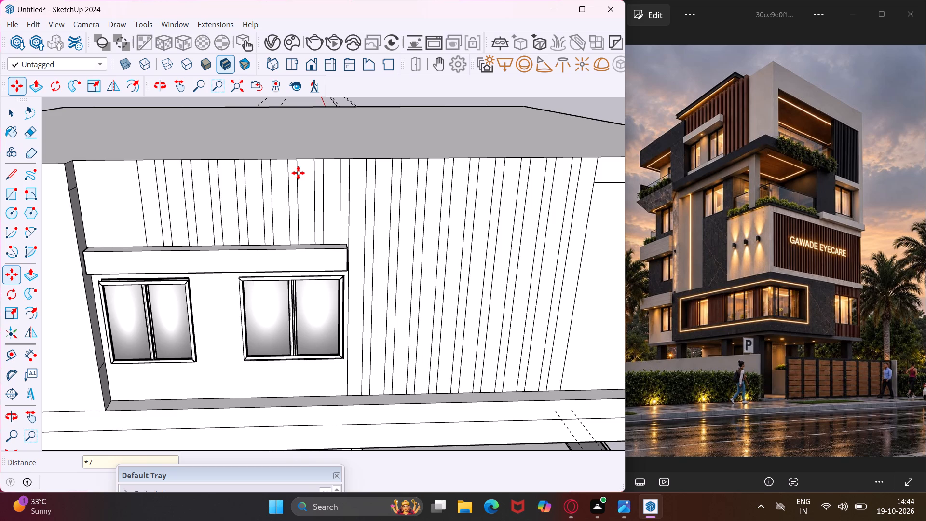
key(Escape)
key(space)
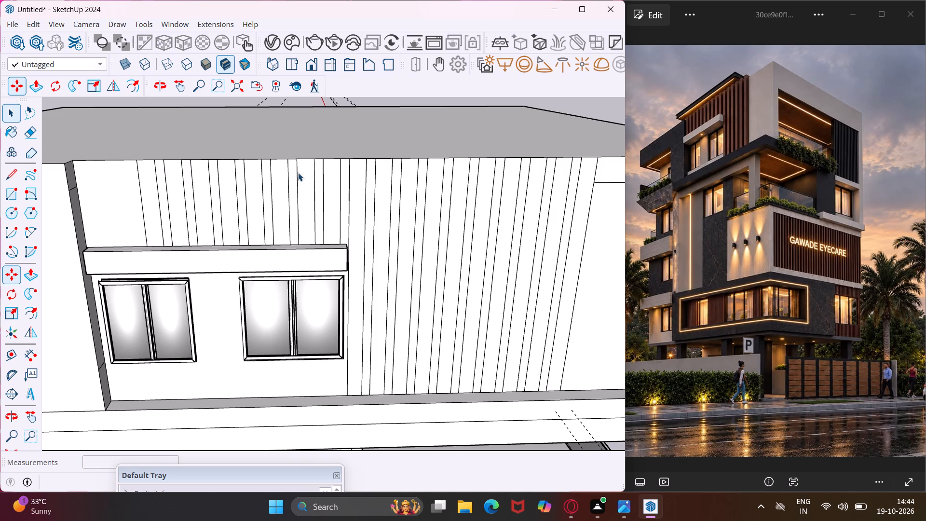
Copy the endmost short strip twice more at 1' spacing to fill the wall above the hood up to the corner.
click(145, 206)
key(m)
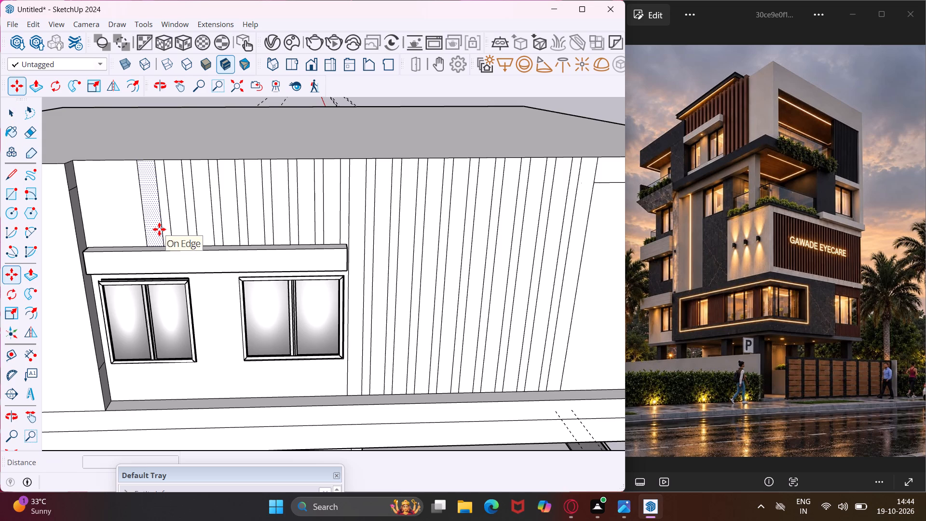
click(159, 229)
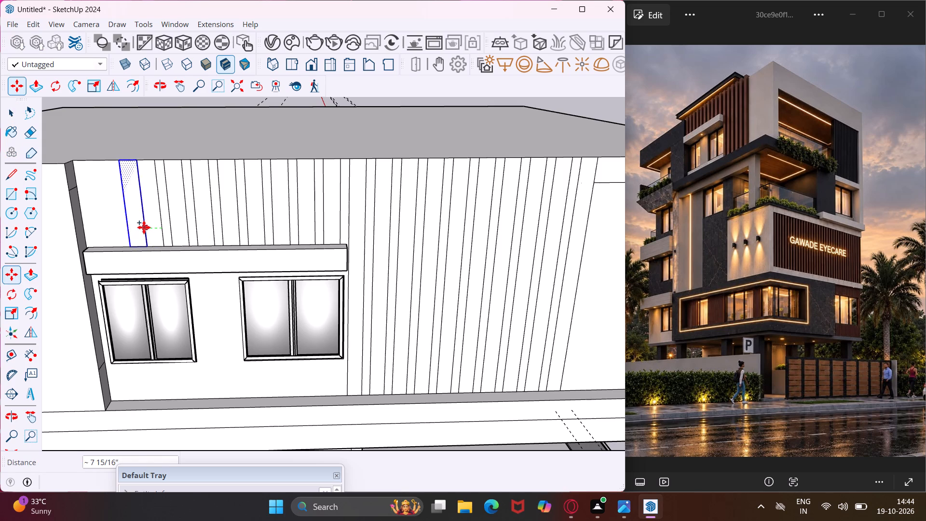
click(137, 227)
click(131, 235)
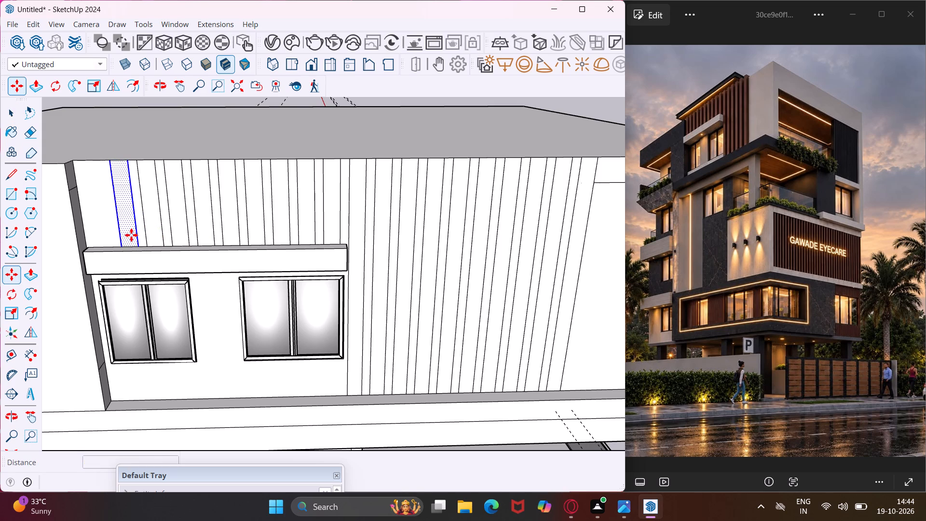
click(111, 235)
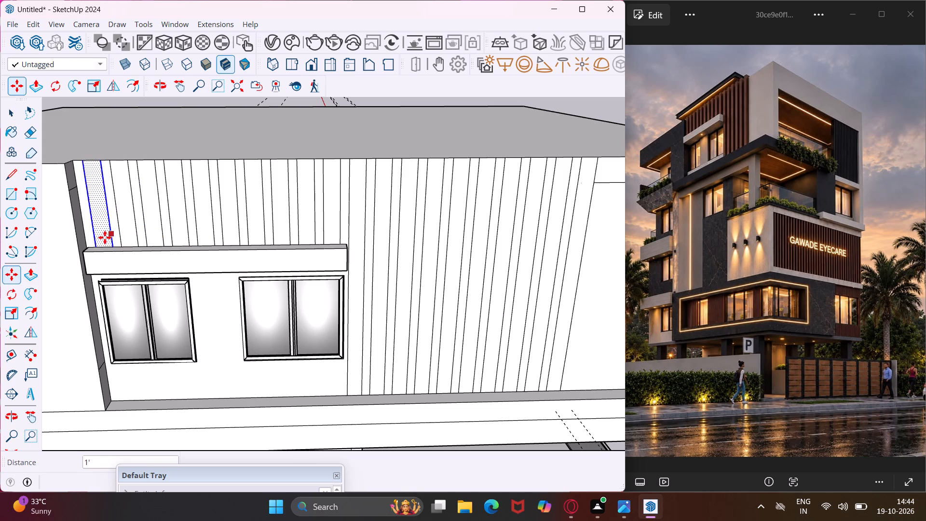
key(Escape)
key(space)
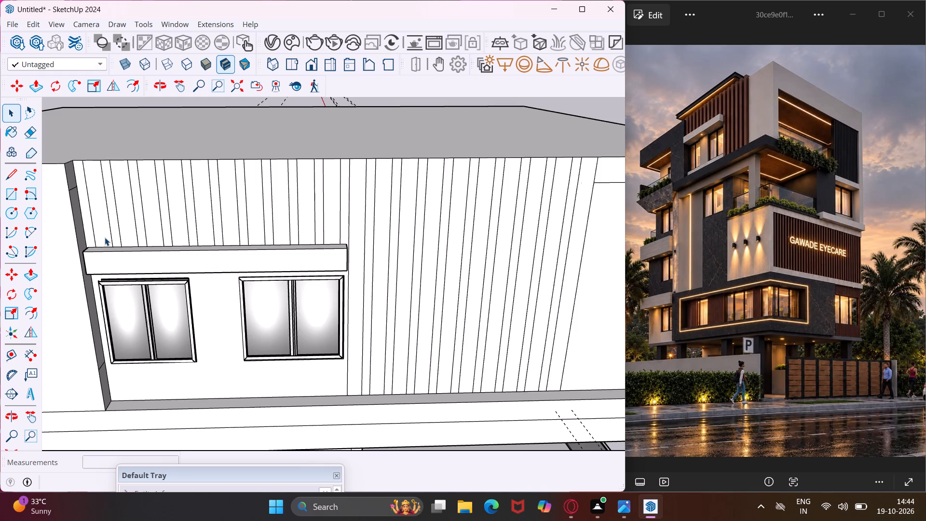
Push/Pull the tall strip farthest from the small windows outward 3 3/4".
scroll(105, 237, down, 5)
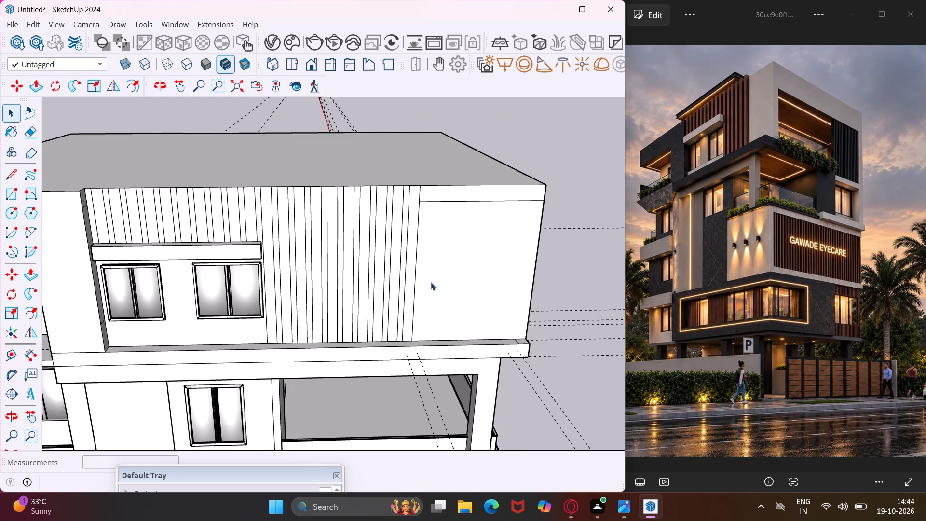
scroll(403, 232, up, 7)
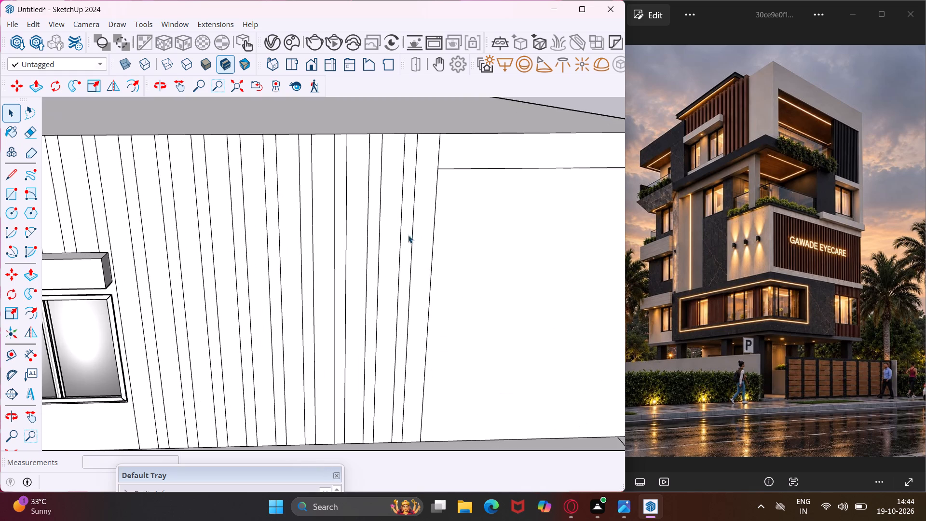
click(422, 242)
key(p)
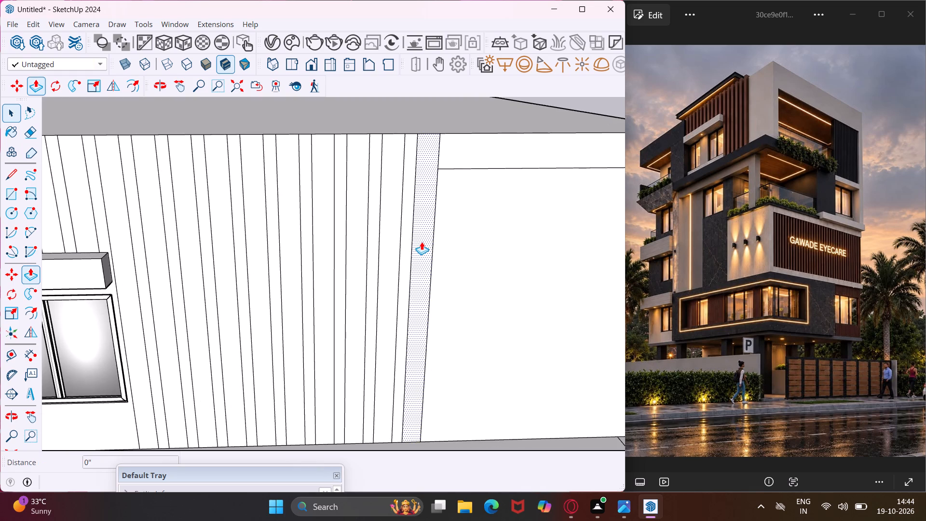
click(422, 242)
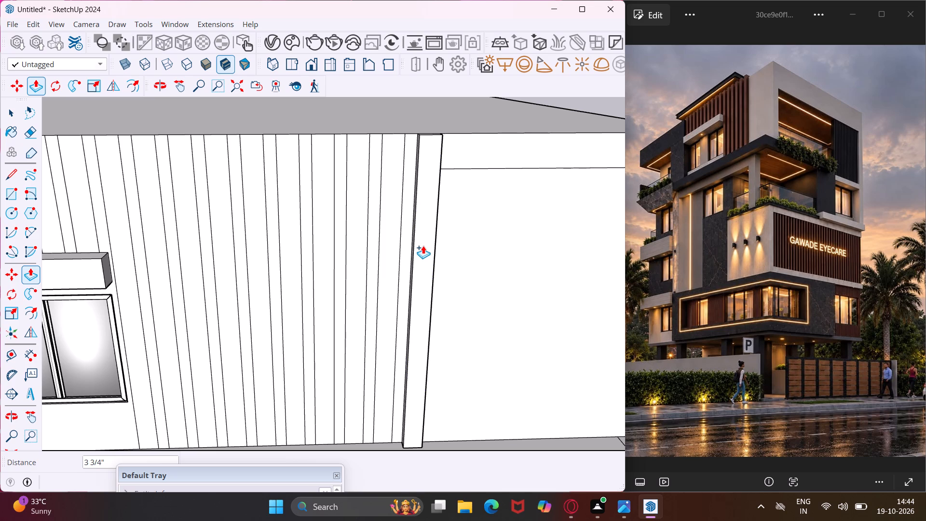
click(423, 246)
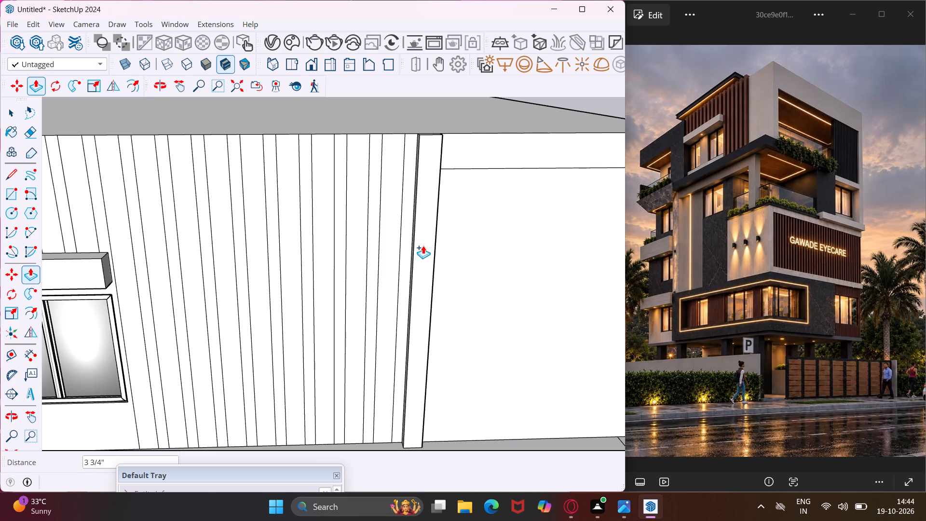
Extrude the other nine tall strips outward by the same 3 3/4", working toward the small windows.
double_click(397, 298)
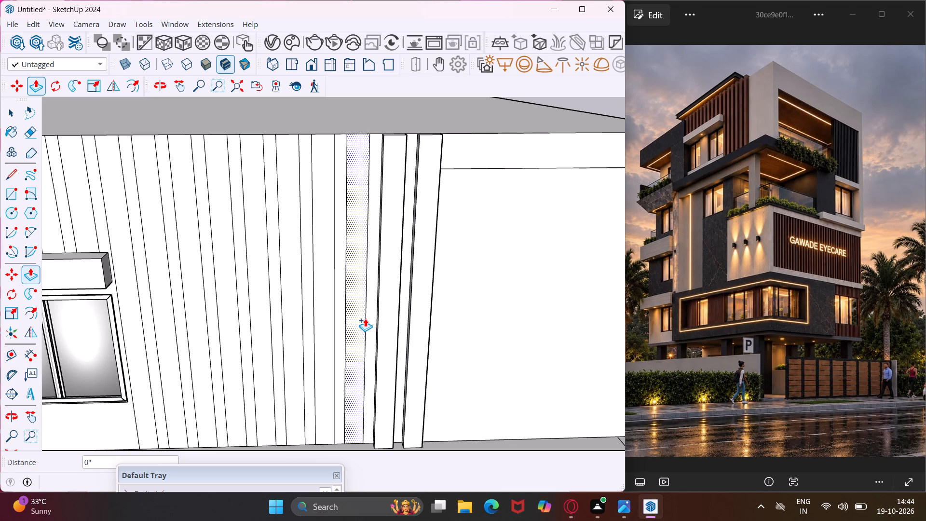
double_click(365, 318)
double_click(331, 344)
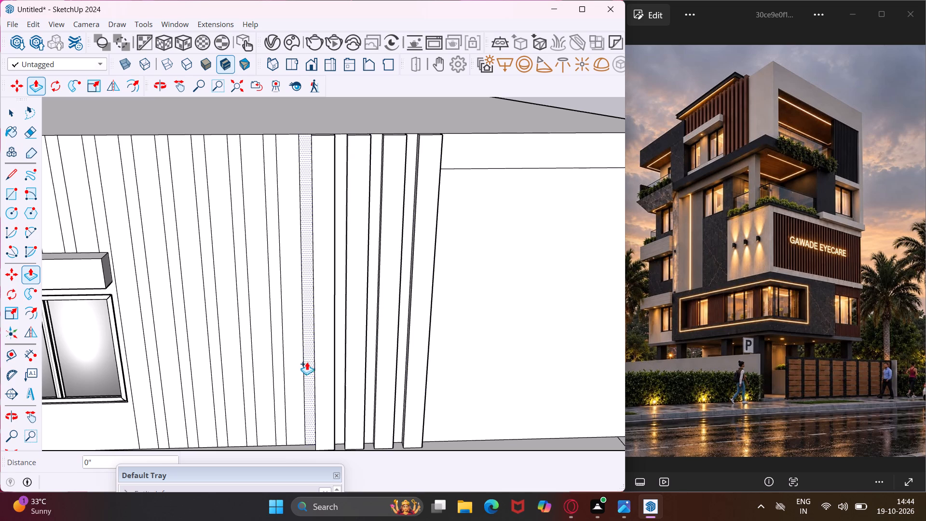
double_click(302, 367)
double_click(271, 393)
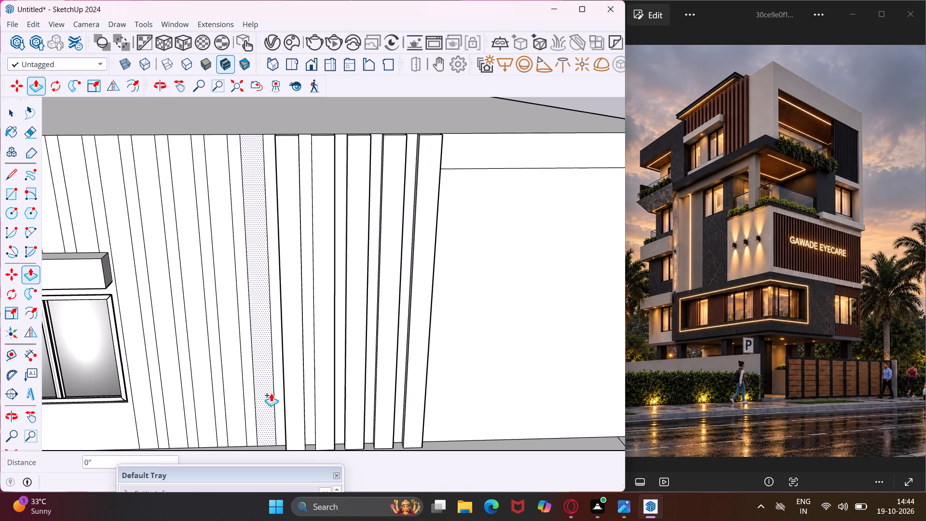
double_click(241, 413)
double_click(203, 420)
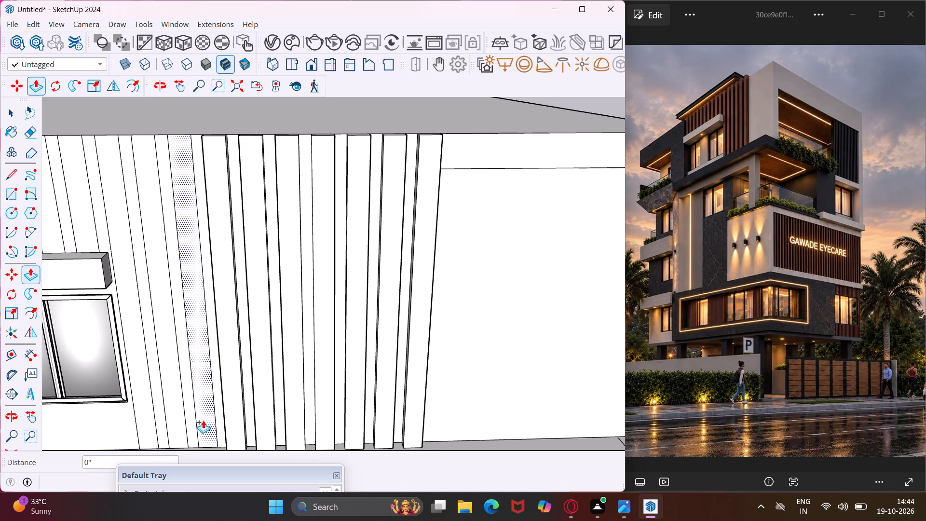
double_click(177, 437)
double_click(150, 437)
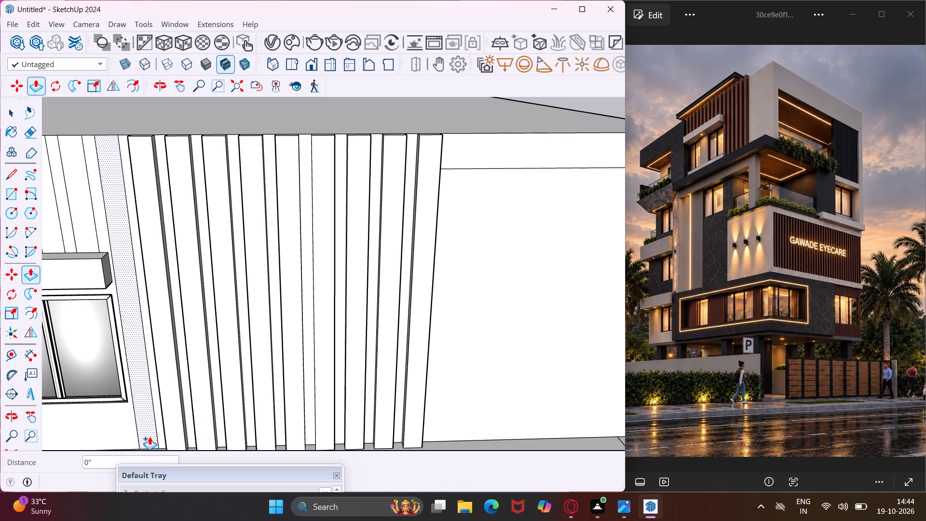
Extrude the ten short strips above the window hood outward by the same 3 3/4", working toward the building corner.
middle_drag(373, 287, 185, 389)
scroll(185, 389, up, 1)
scroll(258, 311, down, 4)
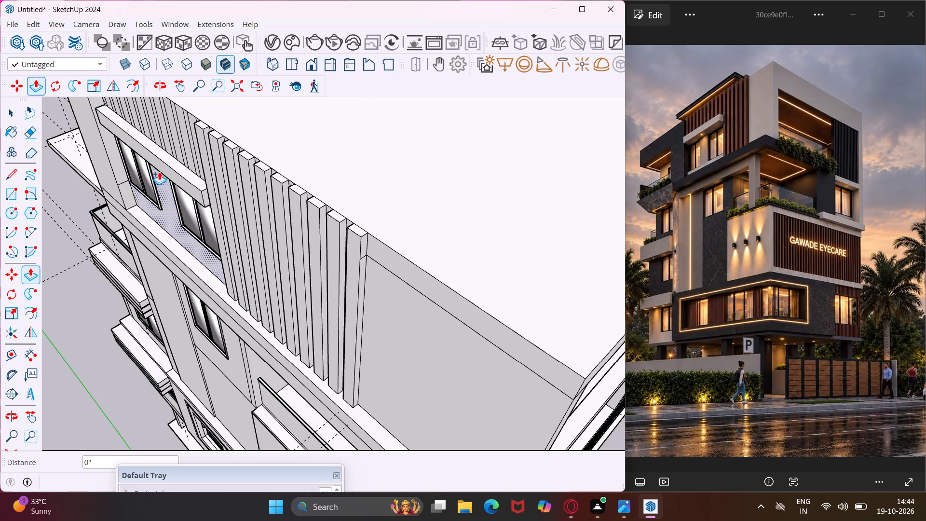
middle_drag(154, 110, 480, 121)
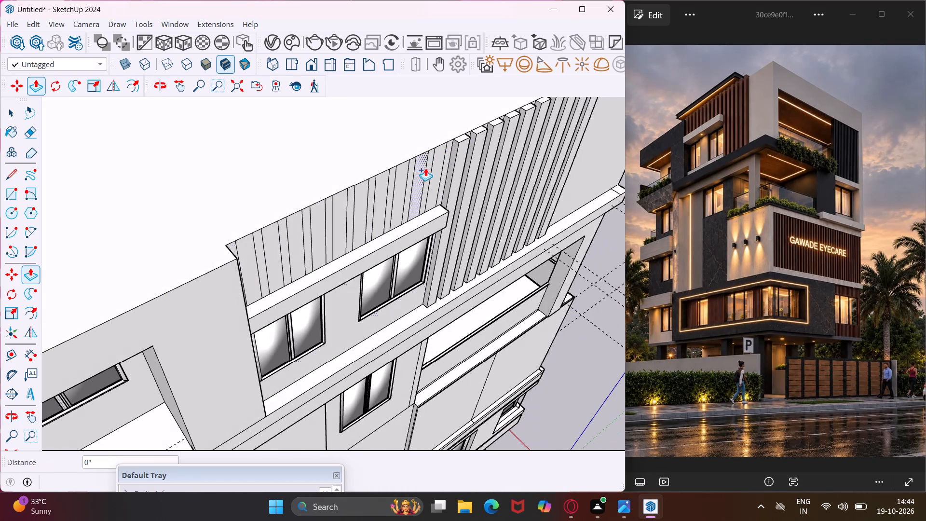
scroll(425, 168, up, 4)
double_click(438, 174)
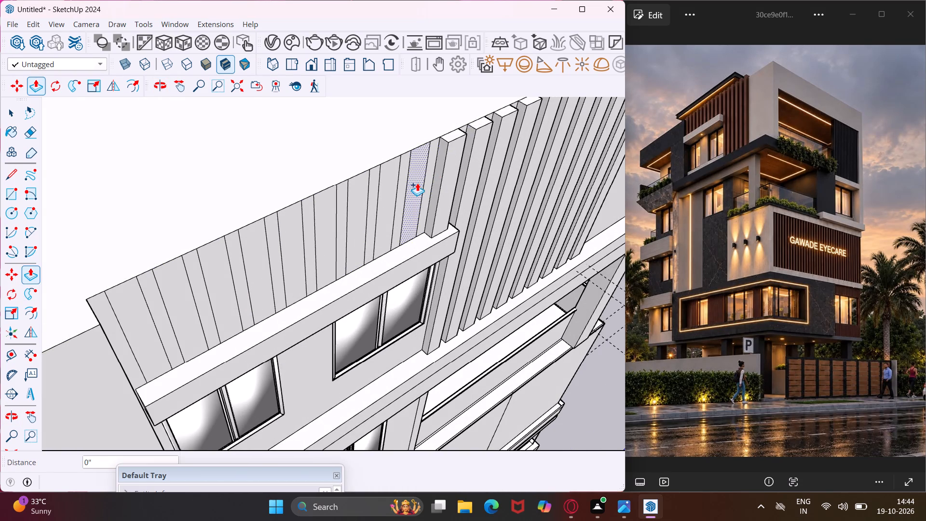
double_click(417, 183)
double_click(392, 213)
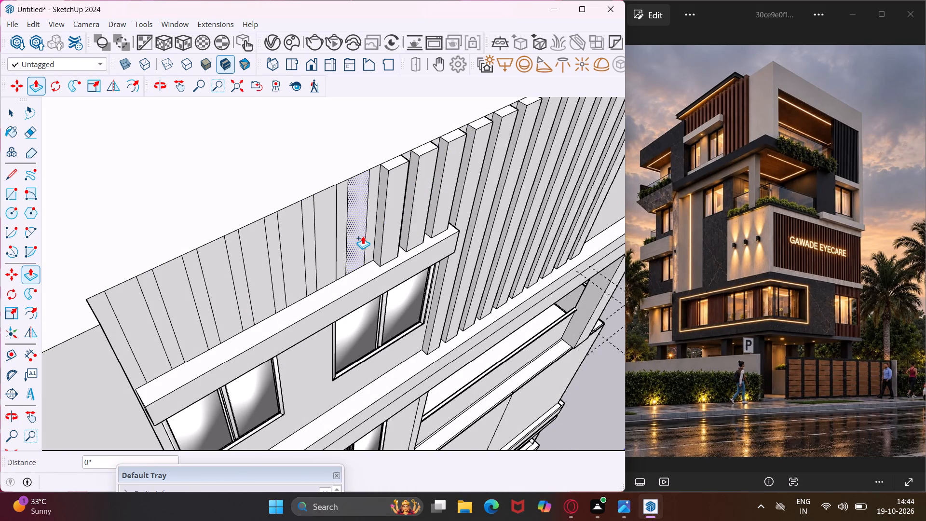
double_click(363, 236)
double_click(334, 261)
double_click(299, 287)
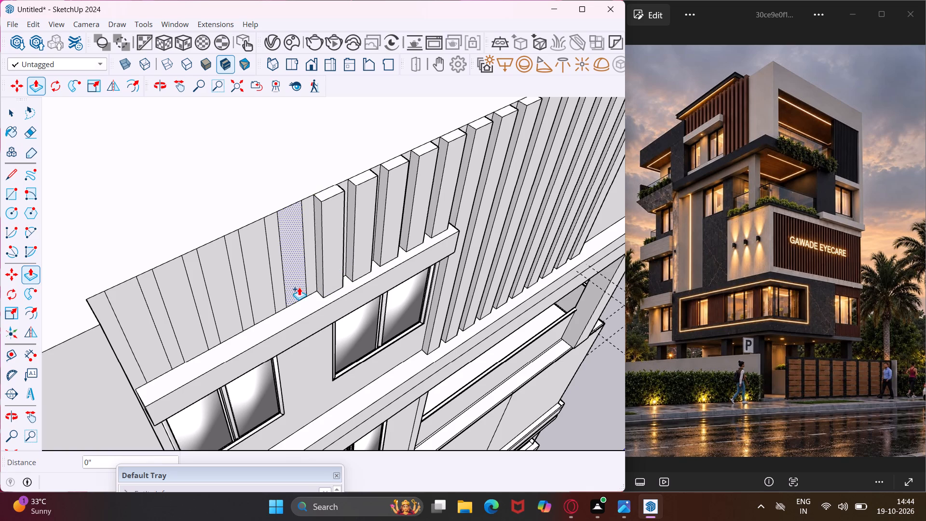
double_click(268, 307)
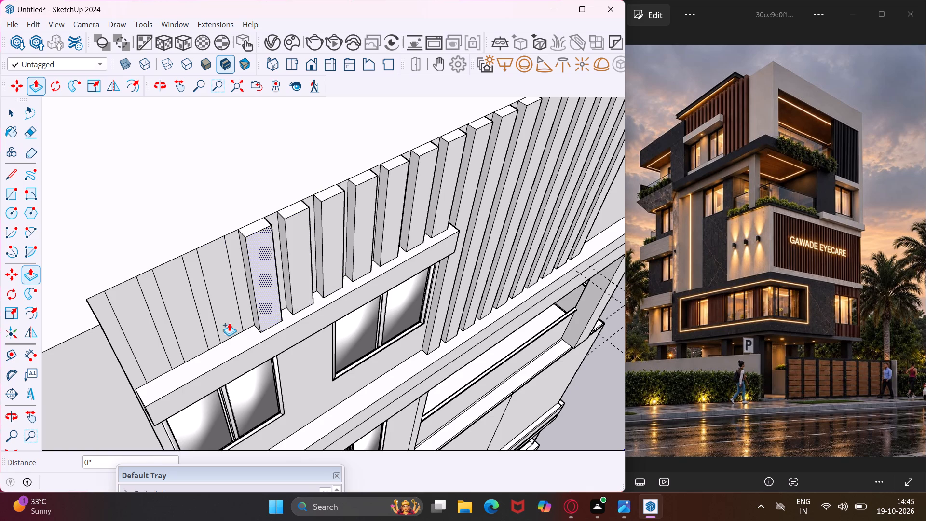
double_click(229, 323)
double_click(198, 343)
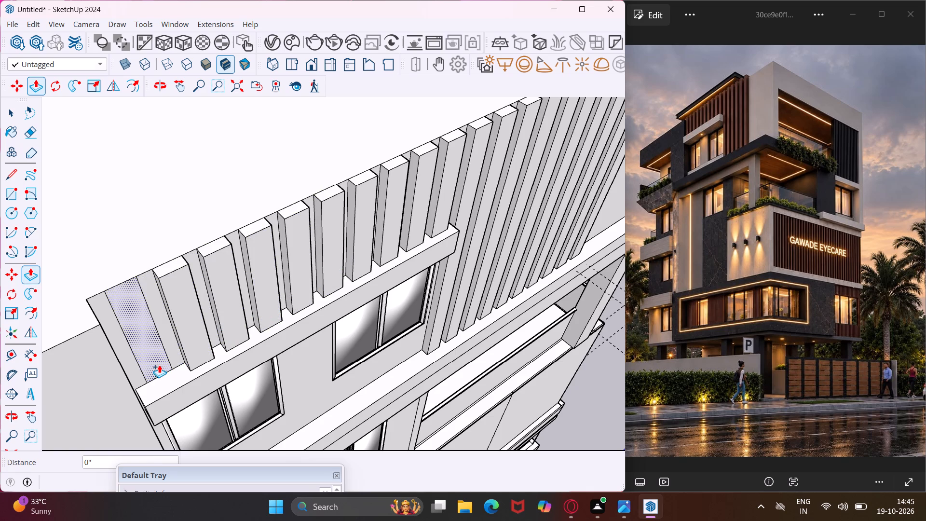
double_click(159, 365)
Push/Pull the top face of the tall slat farthest from the windows up 8 1/16" and repeat on the adjacent two.
middle_drag(272, 314, 150, 307)
scroll(150, 307, down, 4)
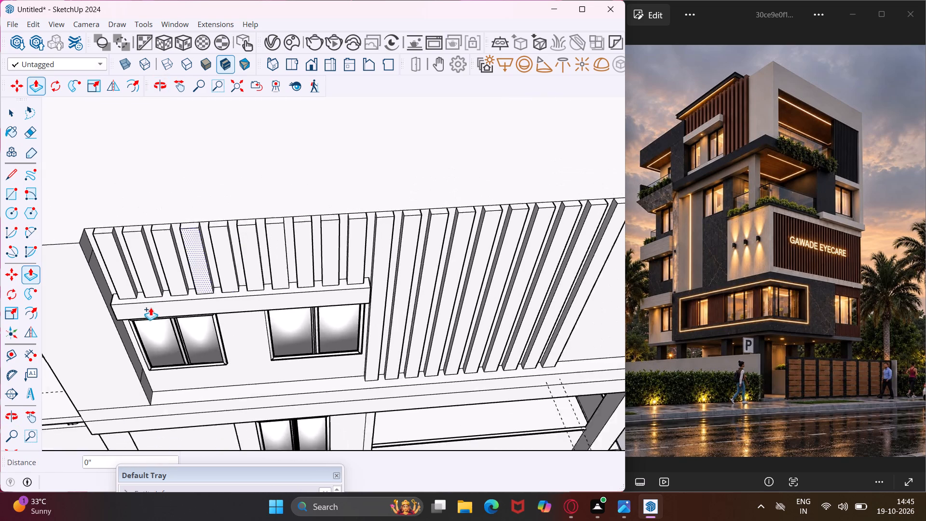
scroll(150, 307, down, 4)
middle_drag(440, 241, 160, 312)
scroll(228, 326, up, 12)
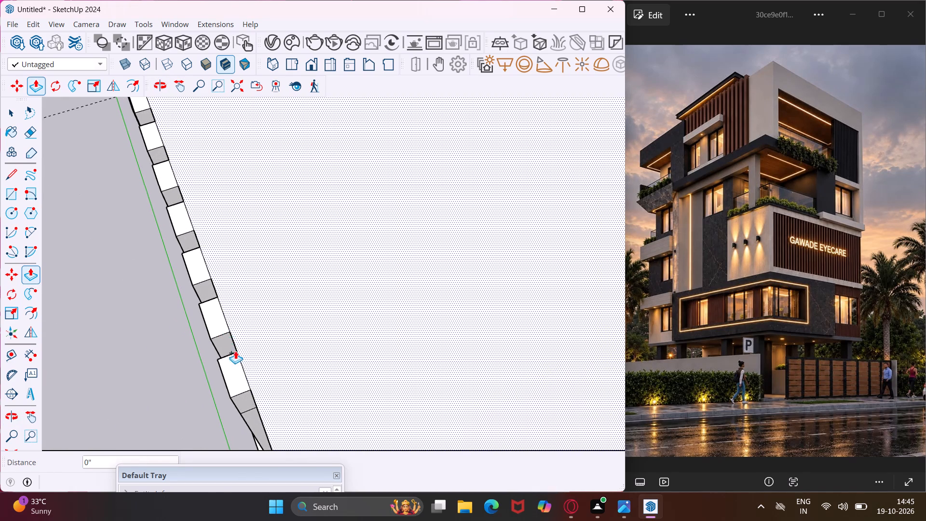
click(236, 360)
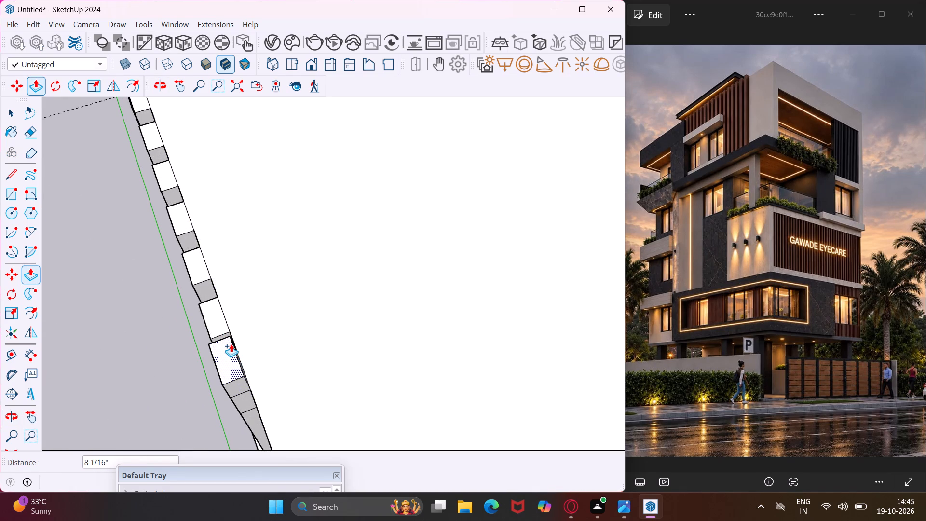
click(231, 344)
double_click(217, 317)
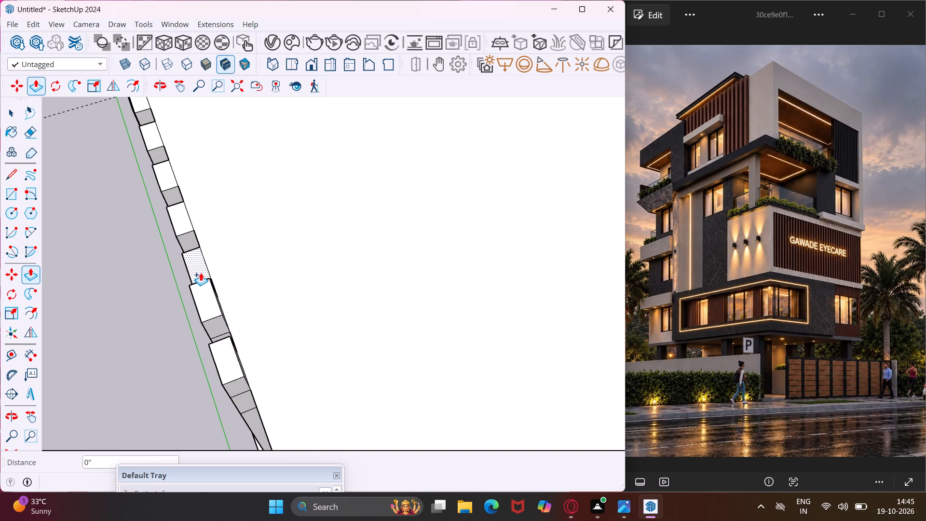
double_click(201, 273)
Raise the top faces of the ten short slats above the hood and the adjoining tall slat by the same 8 1/16".
middle_drag(201, 273, 456, 238)
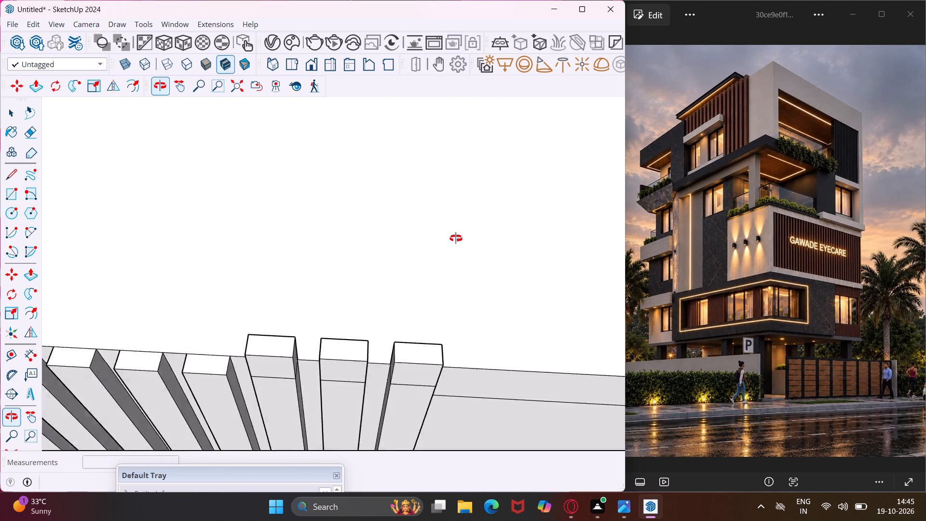
middle_drag(456, 238, 500, 215)
scroll(500, 215, down, 13)
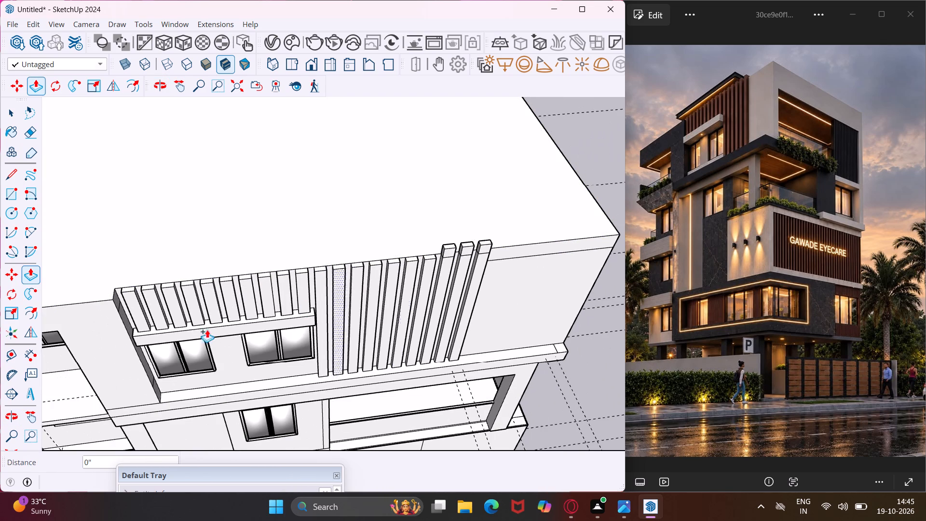
scroll(133, 290, up, 6)
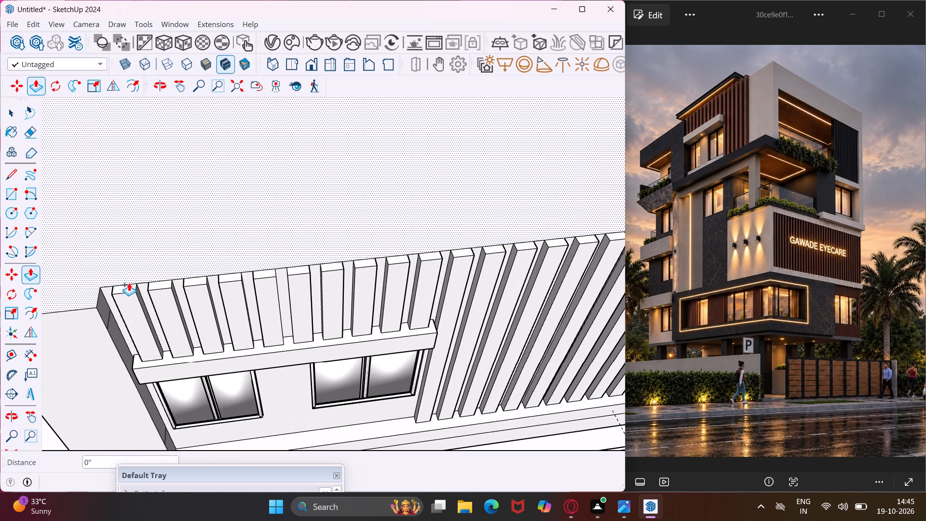
double_click(127, 288)
double_click(158, 284)
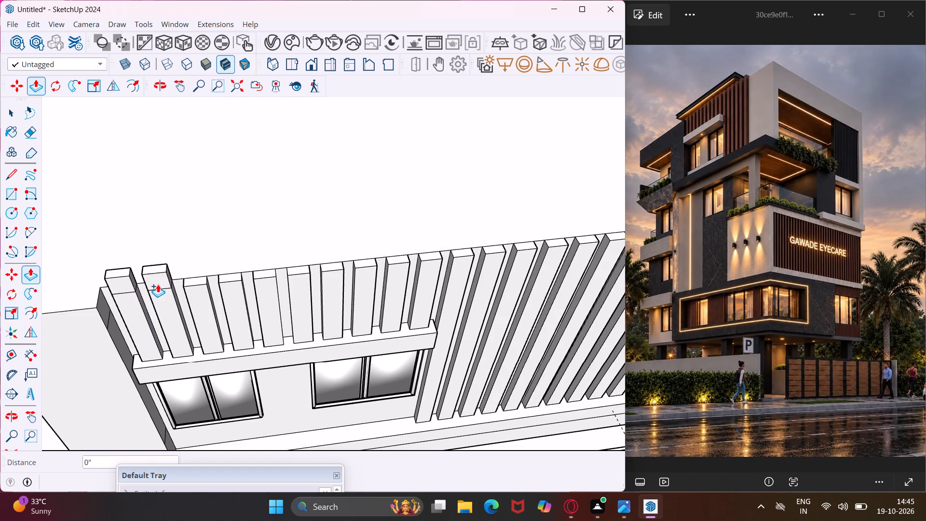
double_click(191, 281)
double_click(222, 279)
double_click(261, 271)
double_click(300, 268)
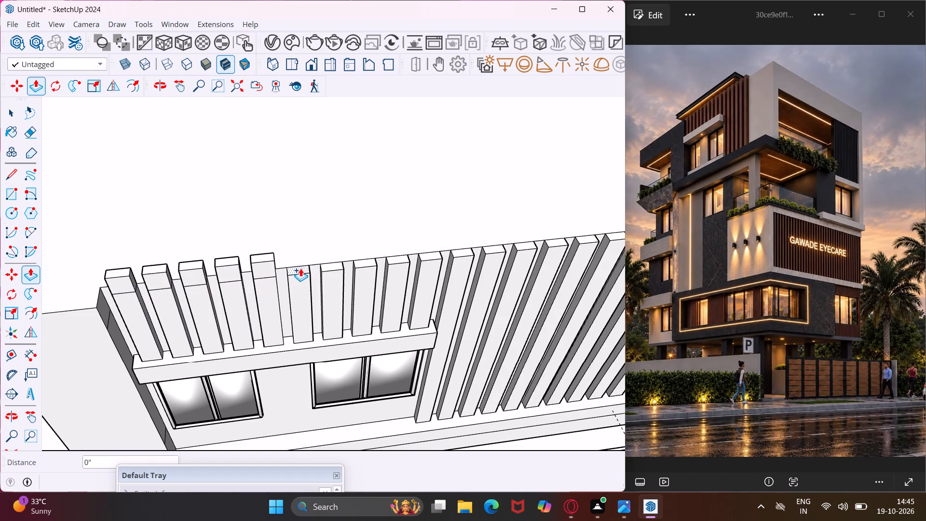
double_click(325, 265)
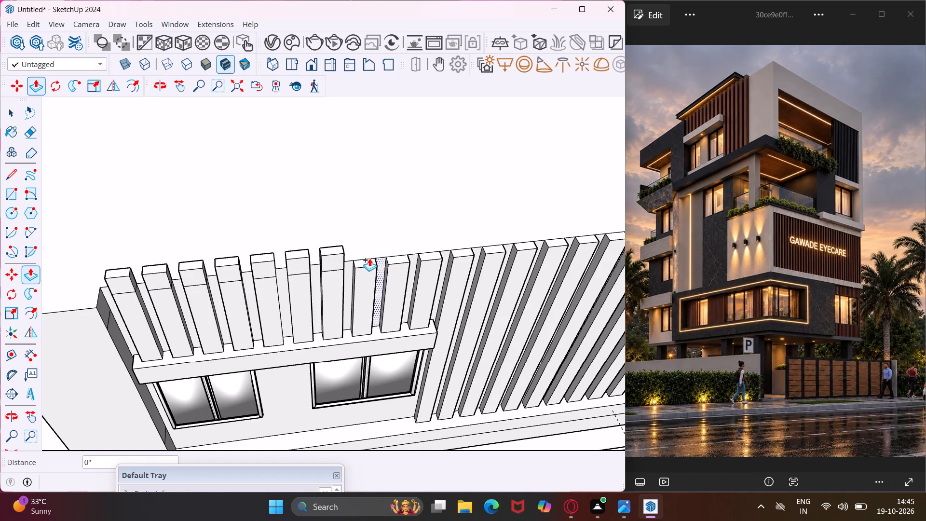
double_click(367, 260)
click(395, 256)
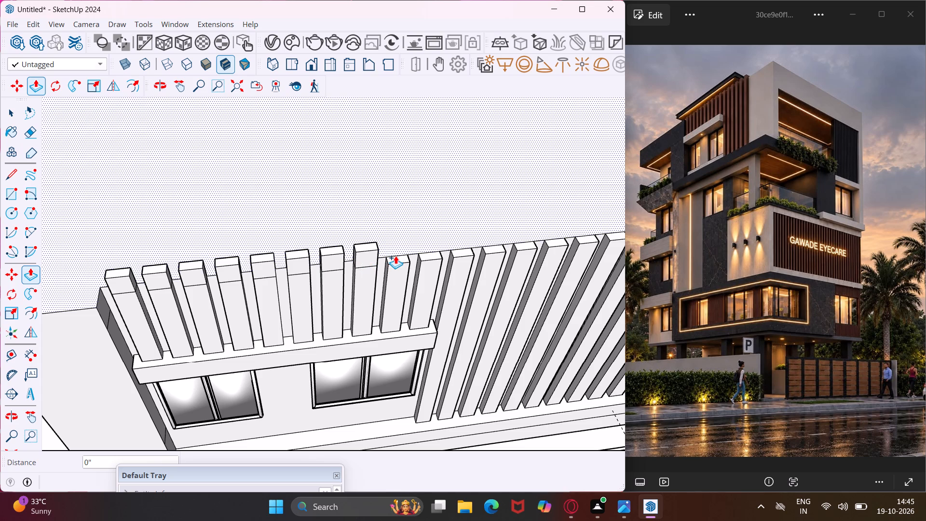
key(Escape)
double_click(400, 259)
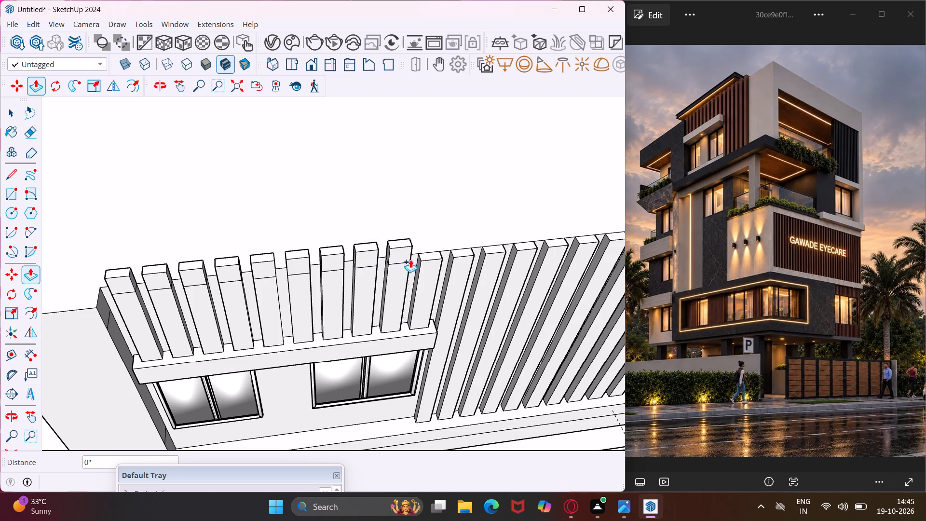
double_click(429, 258)
double_click(459, 254)
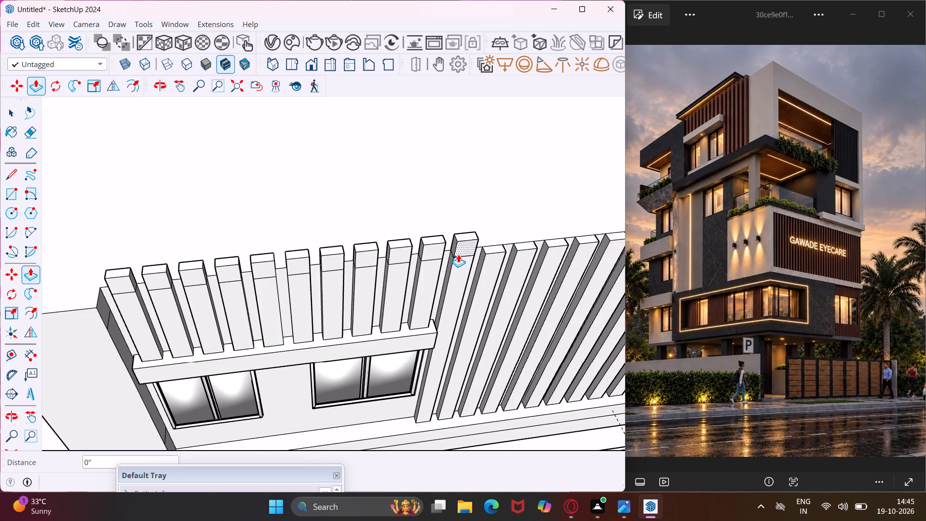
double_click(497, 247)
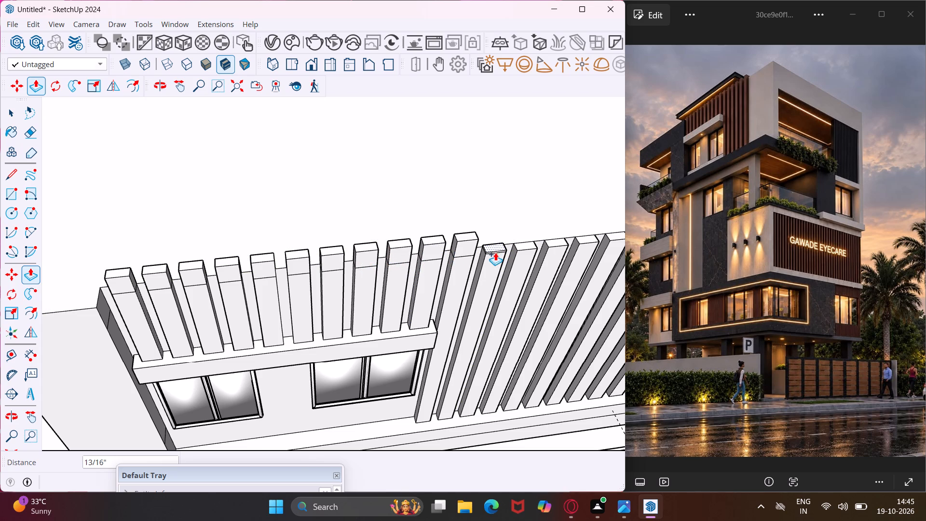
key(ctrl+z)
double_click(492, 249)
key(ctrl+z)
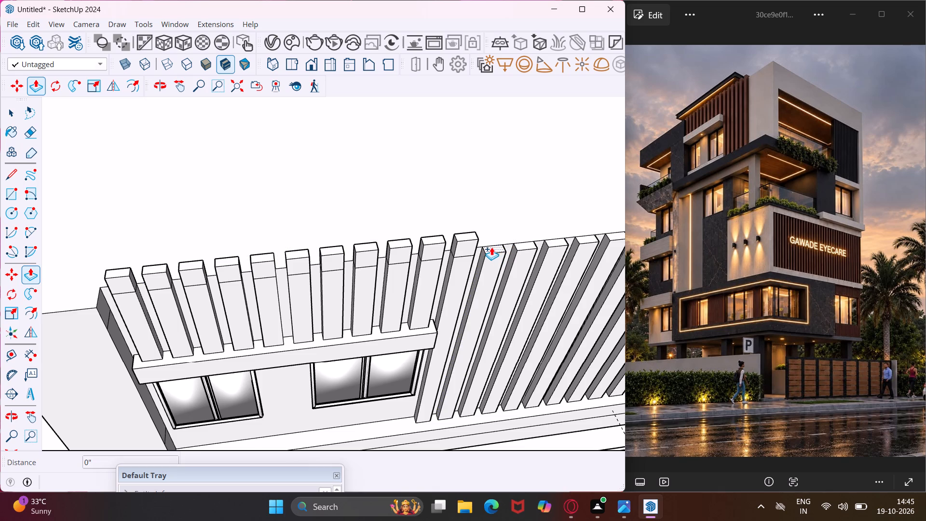
Raise the top faces of the remaining six tall slats by 8 1/16" to level with the others.
click(491, 247)
click(472, 236)
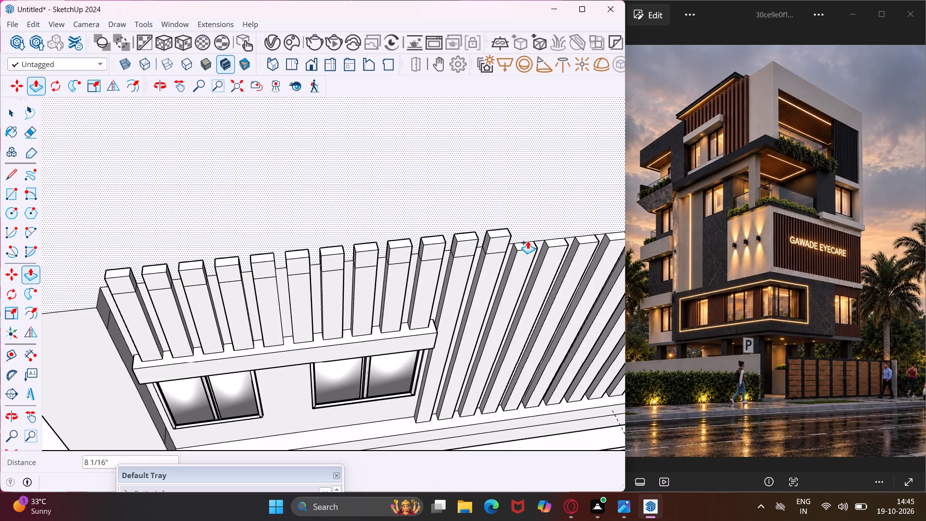
double_click(528, 241)
key(ctrl+z)
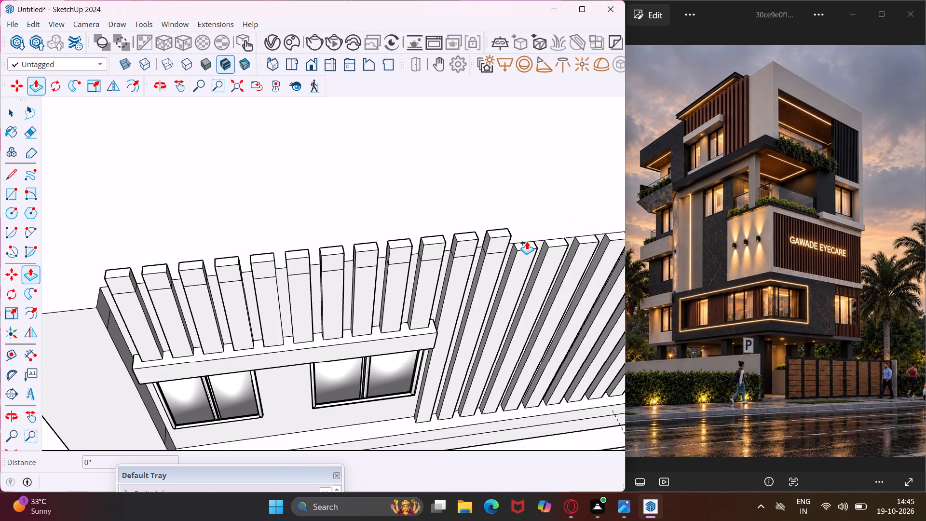
double_click(525, 245)
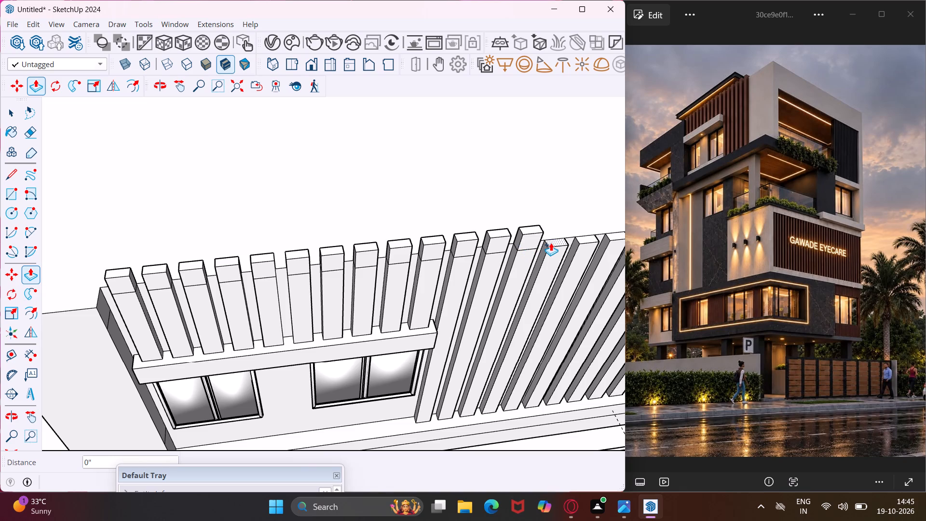
double_click(551, 243)
double_click(579, 237)
middle_drag(503, 239, 381, 238)
scroll(381, 238, up, 1)
scroll(381, 238, down, 4)
scroll(548, 317, up, 2)
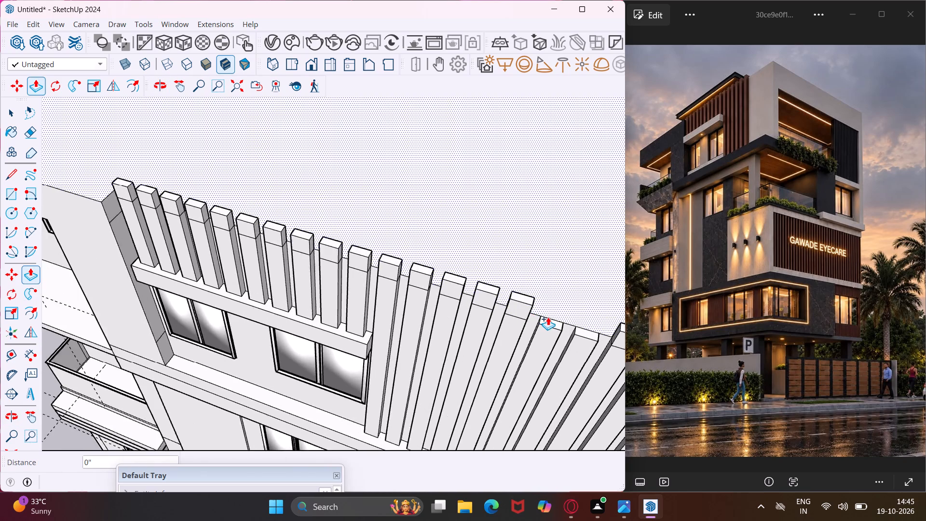
scroll(548, 317, up, 4)
double_click(552, 322)
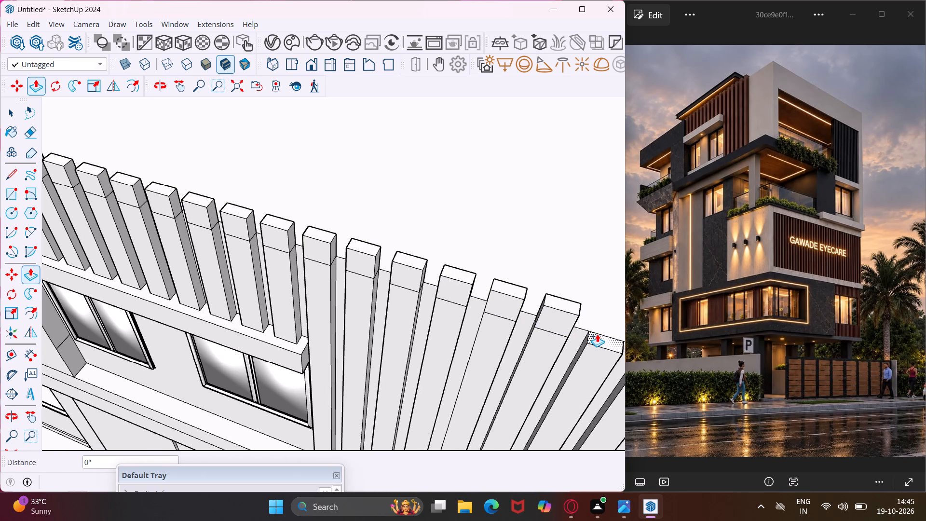
click(598, 334)
key(ctrl+z)
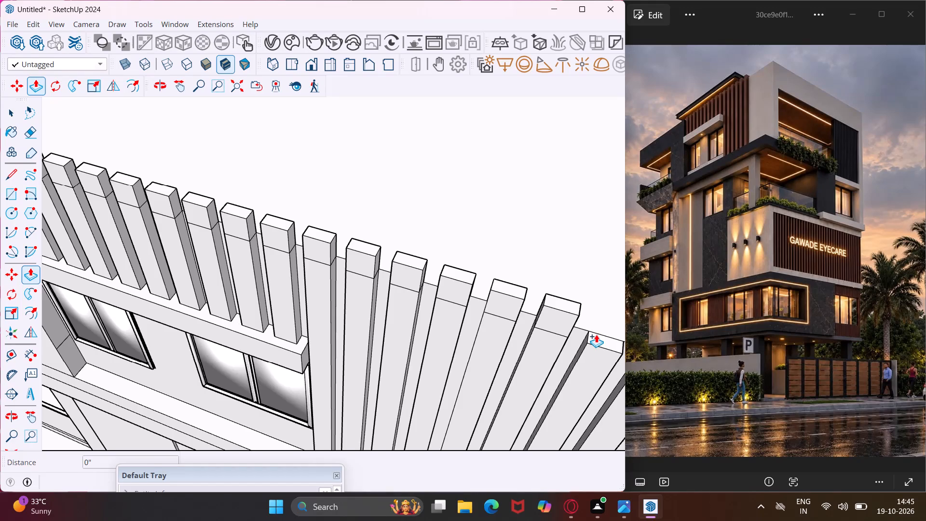
click(596, 338)
click(569, 308)
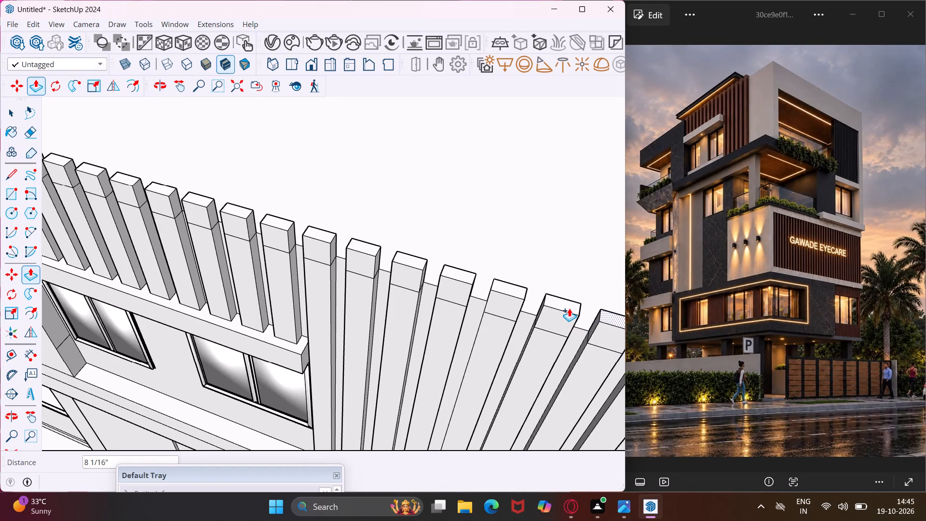
key(Escape)
key(space)
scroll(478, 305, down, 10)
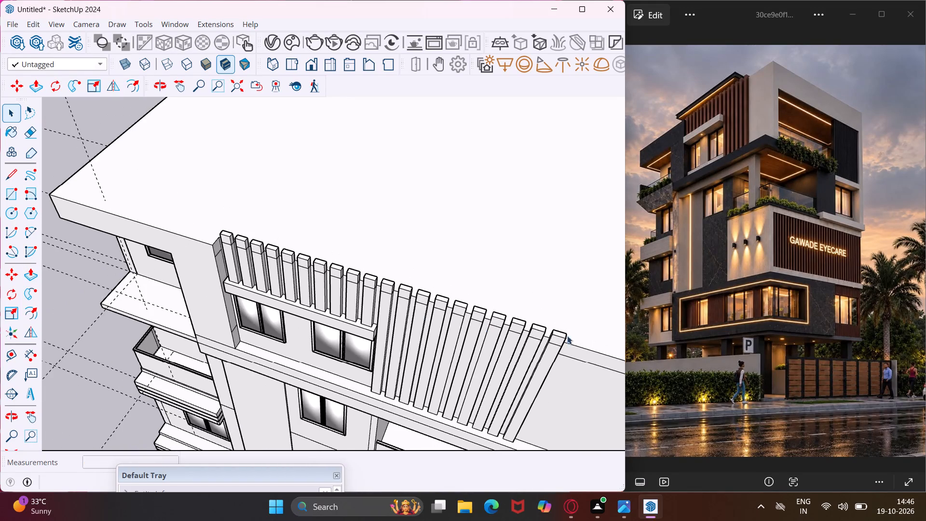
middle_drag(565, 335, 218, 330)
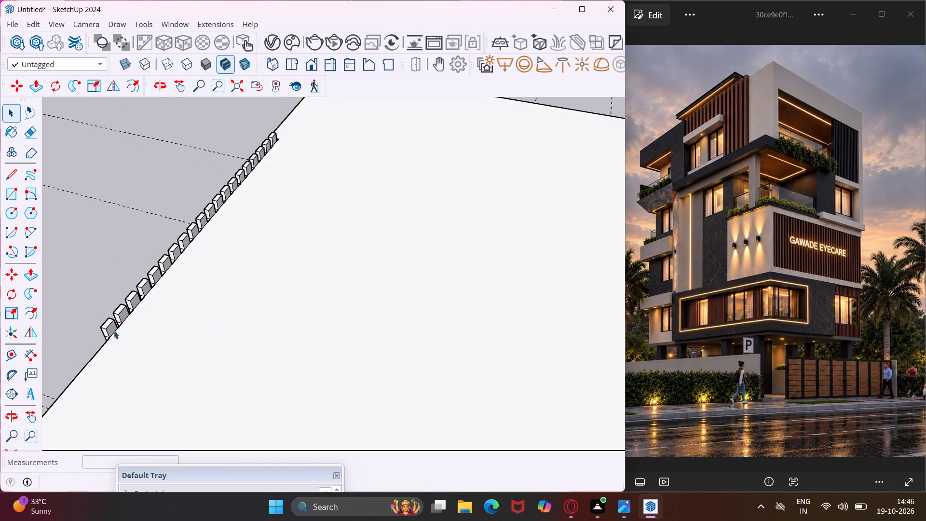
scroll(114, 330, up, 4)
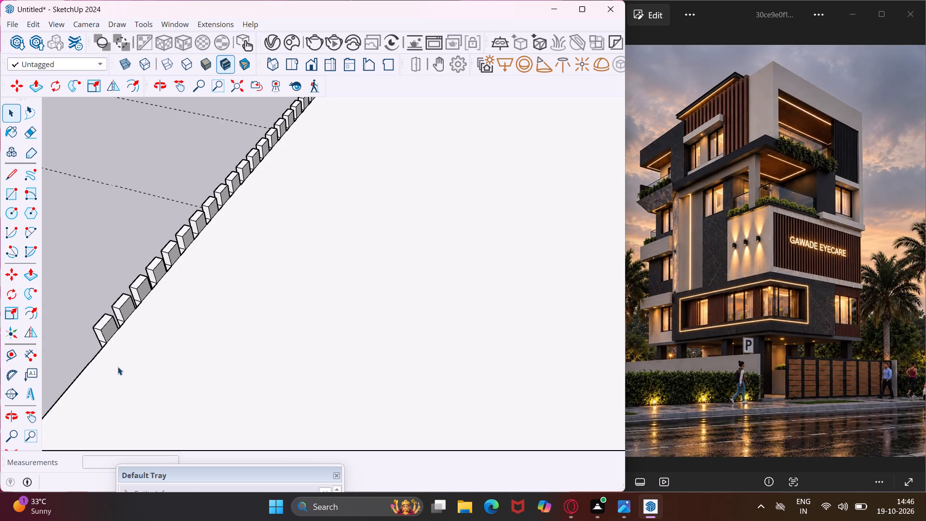
Push/Pull the roof-side face of the end slat nearest the front balcony 29' 4 13/16" across the roof to the opposite edge.
click(114, 328)
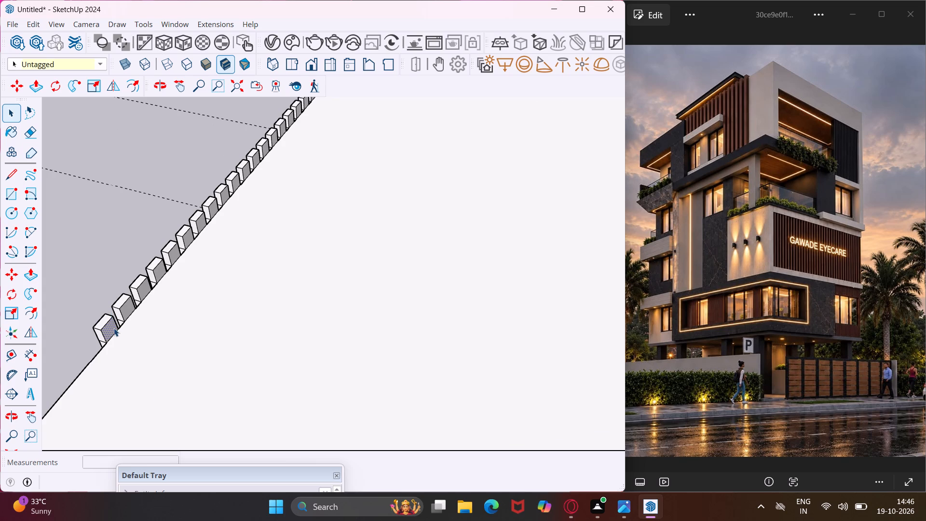
key(p)
click(114, 328)
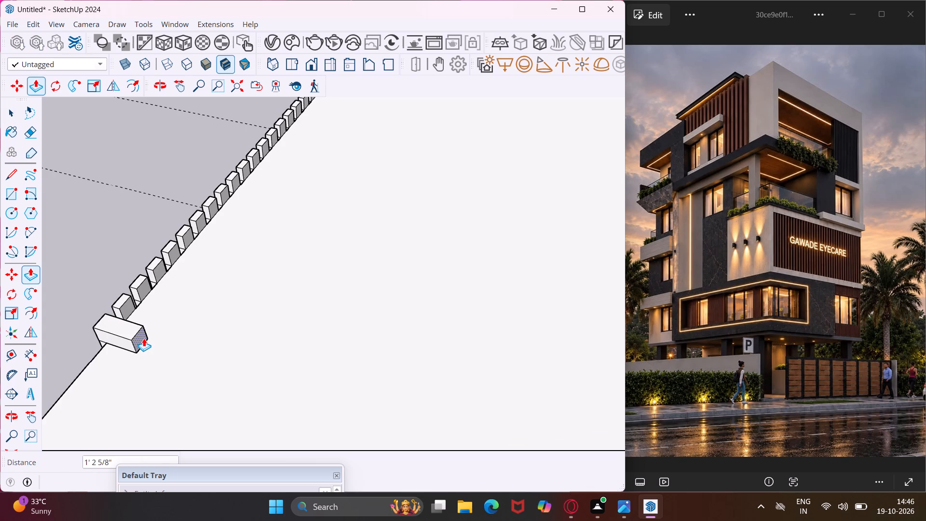
scroll(144, 338, down, 11)
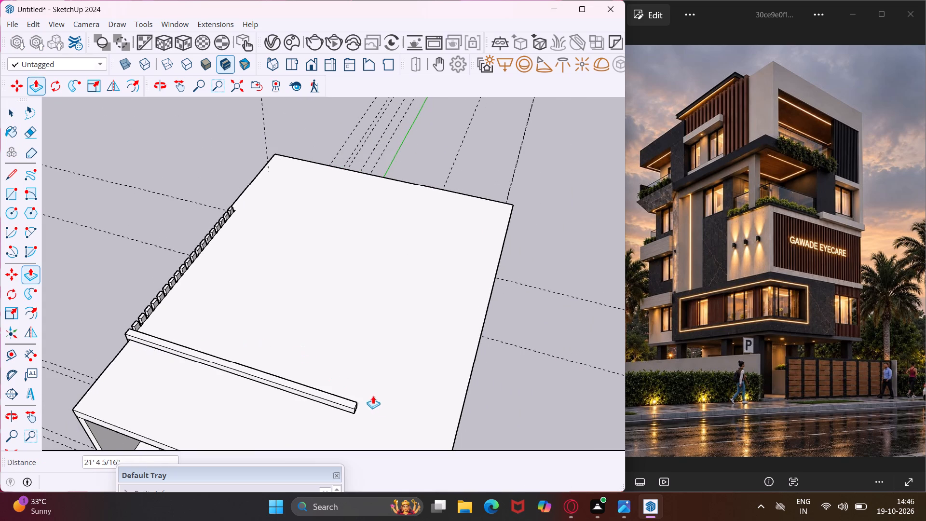
middle_drag(446, 446, 443, 422)
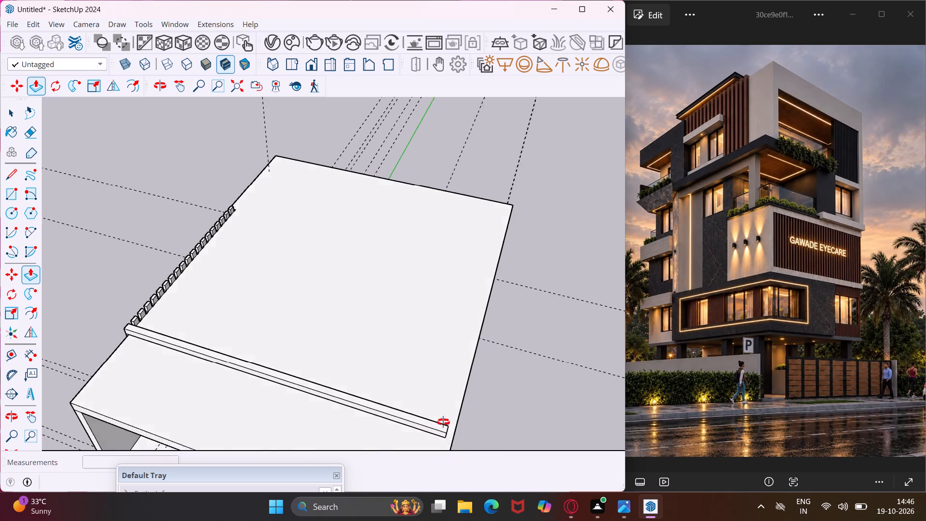
middle_drag(443, 422, 429, 361)
click(414, 364)
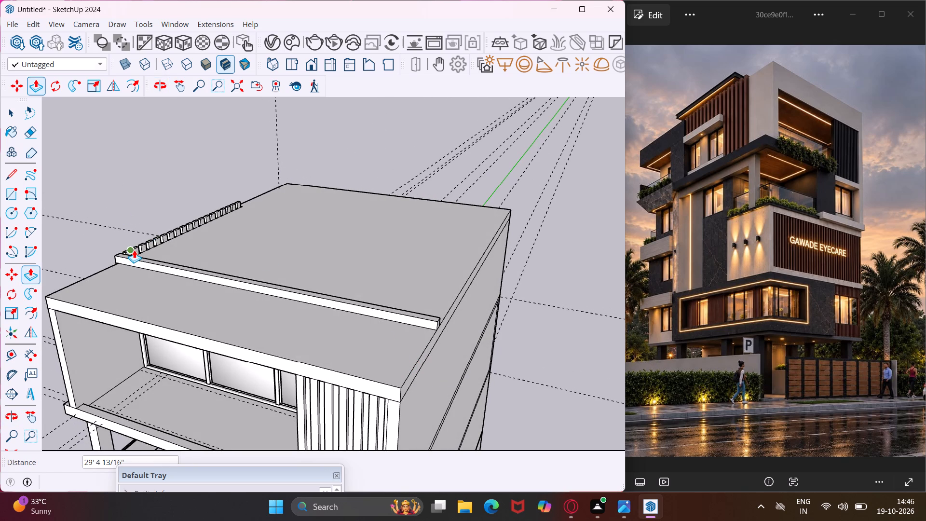
key(Escape)
Repeat the same 29' 4 13/16" extrusion across the roof on the second and third slats.
scroll(134, 250, up, 9)
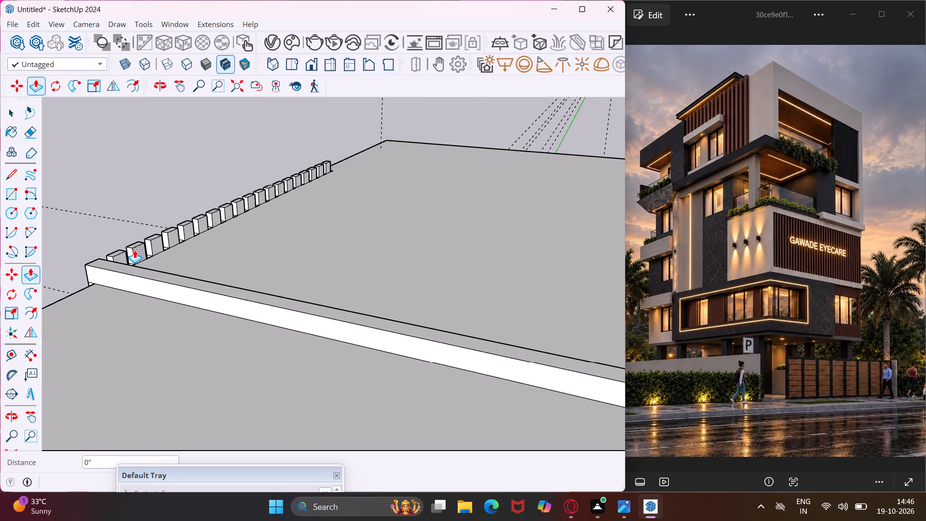
scroll(123, 255, up, 3)
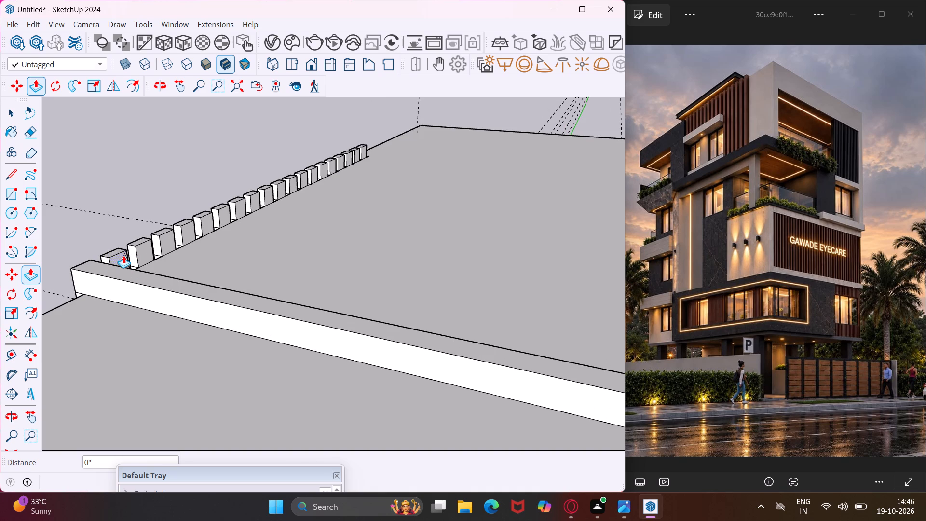
double_click(123, 255)
double_click(148, 244)
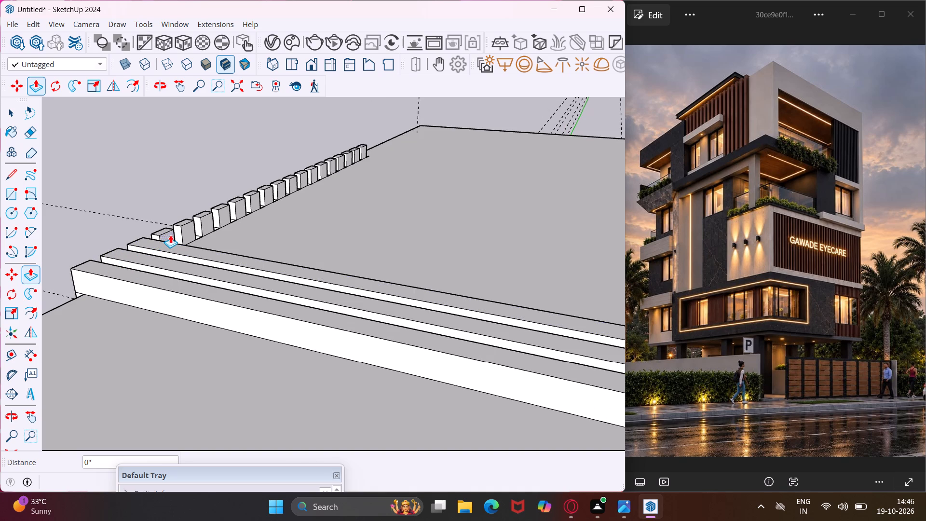
Push/Pull the roof-side face of the fourth slat 29' 5 3/16" across the roof beside the first three.
double_click(170, 235)
double_click(170, 233)
scroll(172, 232, up, 4)
middle_drag(171, 232, 117, 268)
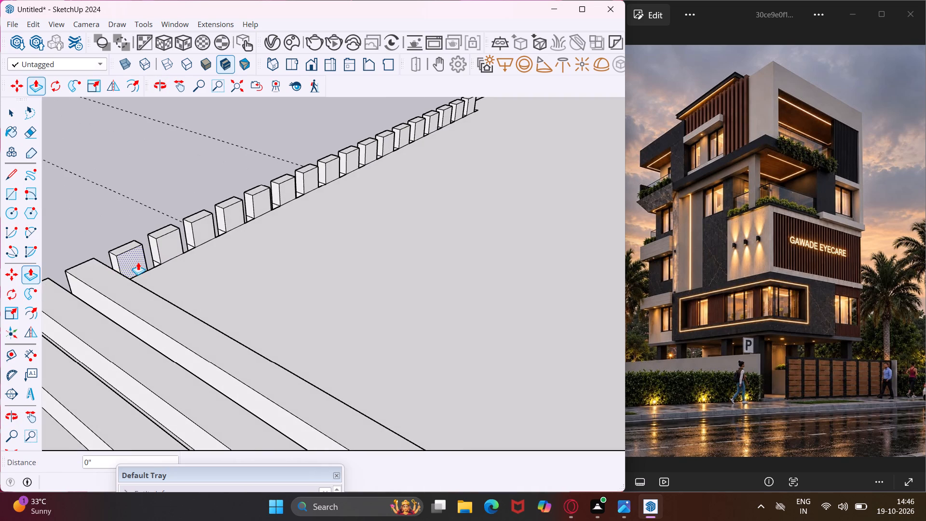
double_click(136, 259)
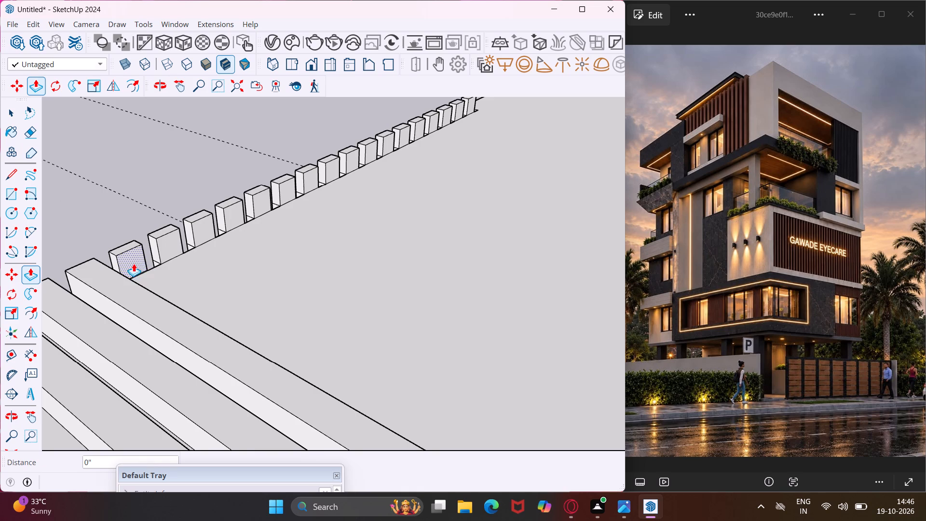
click(134, 263)
scroll(158, 265, down, 20)
scroll(158, 265, down, 4)
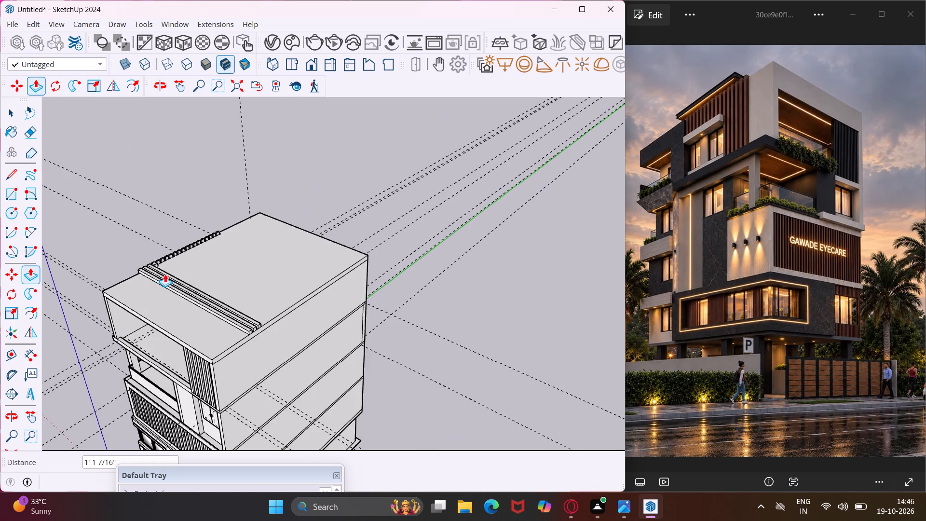
click(254, 335)
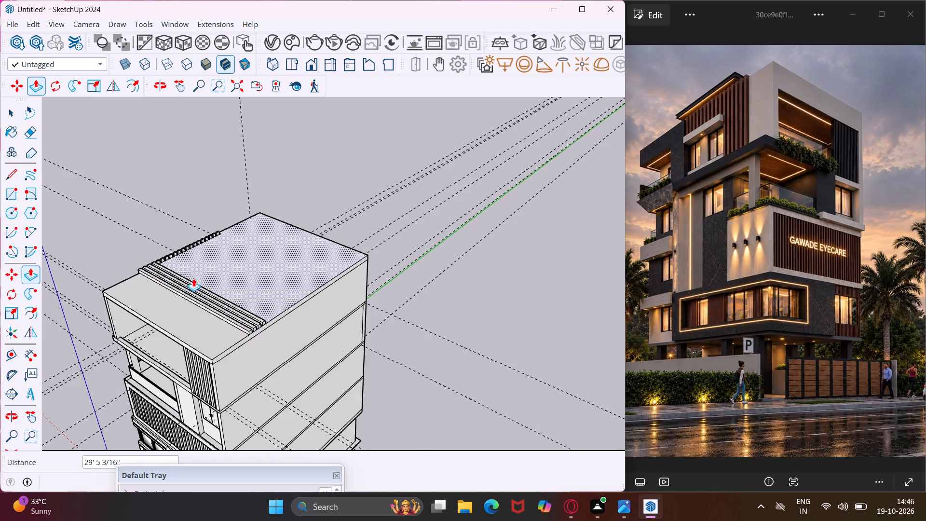
Skip the fifth slat and extend the following eight slats across the roof by the same 29' 5 3/16".
scroll(166, 256, up, 19)
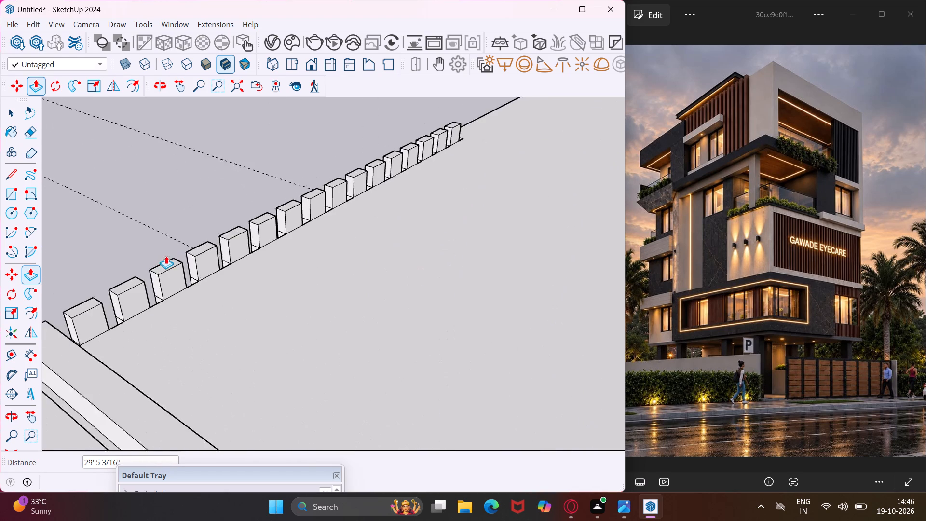
scroll(166, 256, up, 3)
scroll(170, 353, down, 5)
double_click(170, 353)
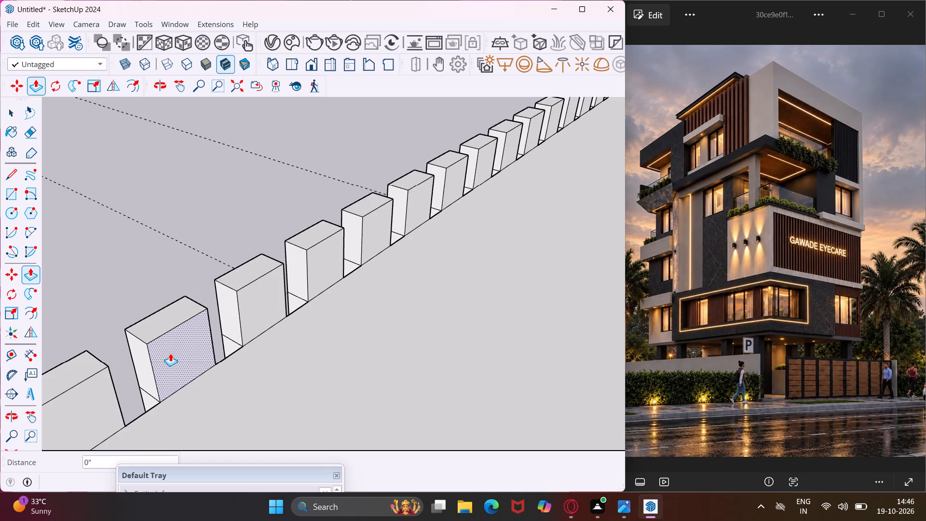
double_click(76, 407)
double_click(274, 301)
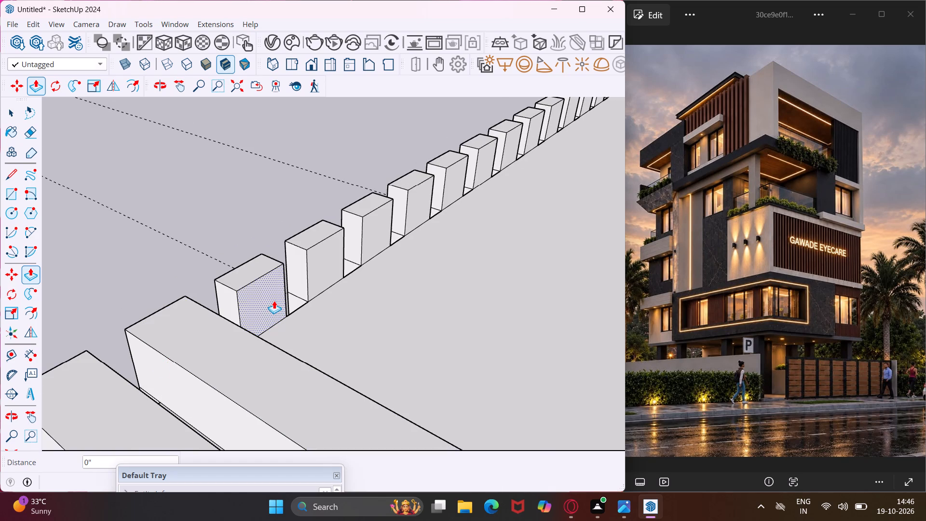
double_click(332, 248)
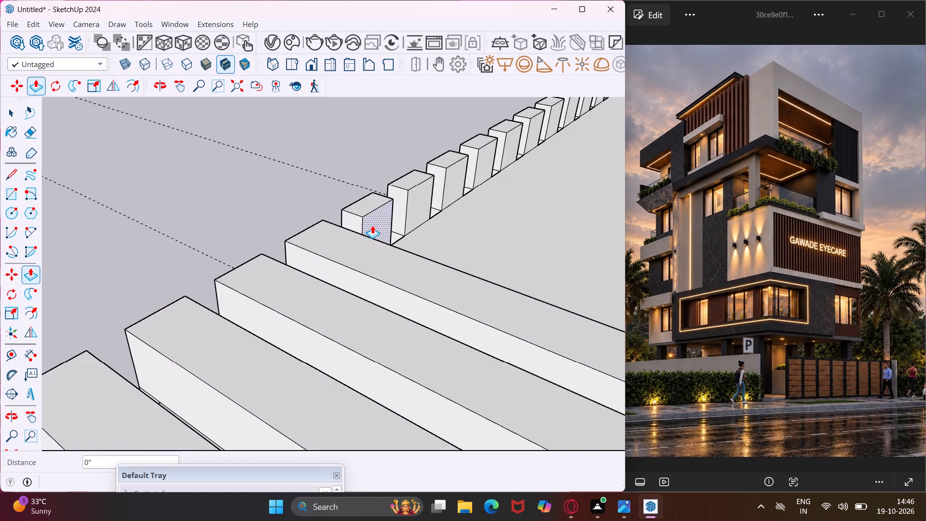
double_click(372, 225)
double_click(419, 194)
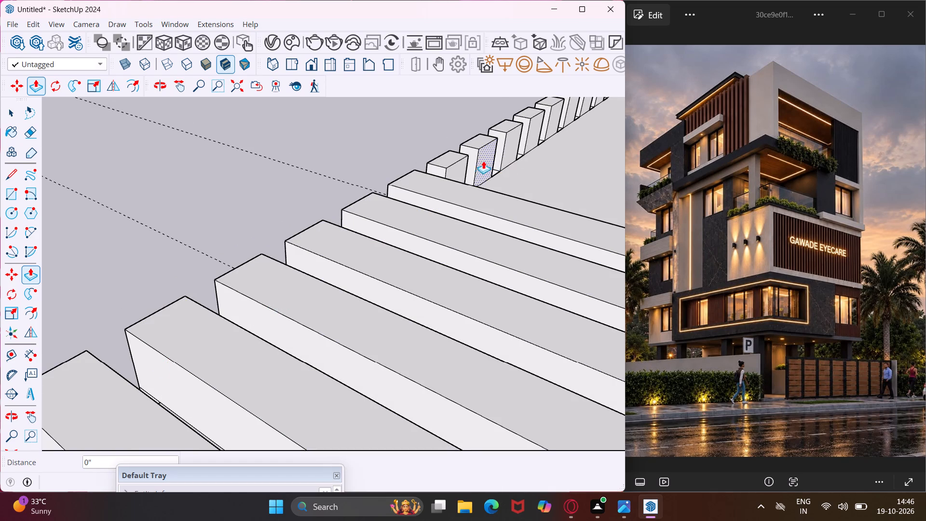
double_click(463, 166)
double_click(483, 151)
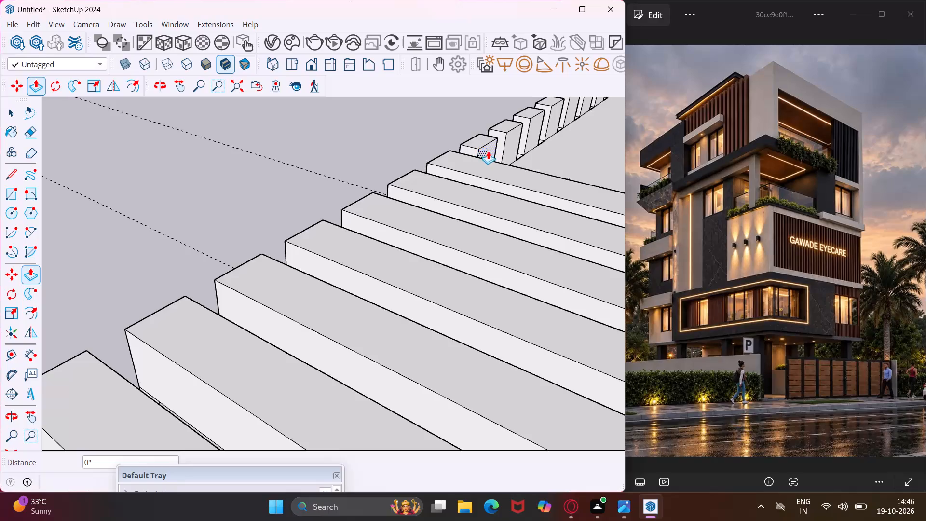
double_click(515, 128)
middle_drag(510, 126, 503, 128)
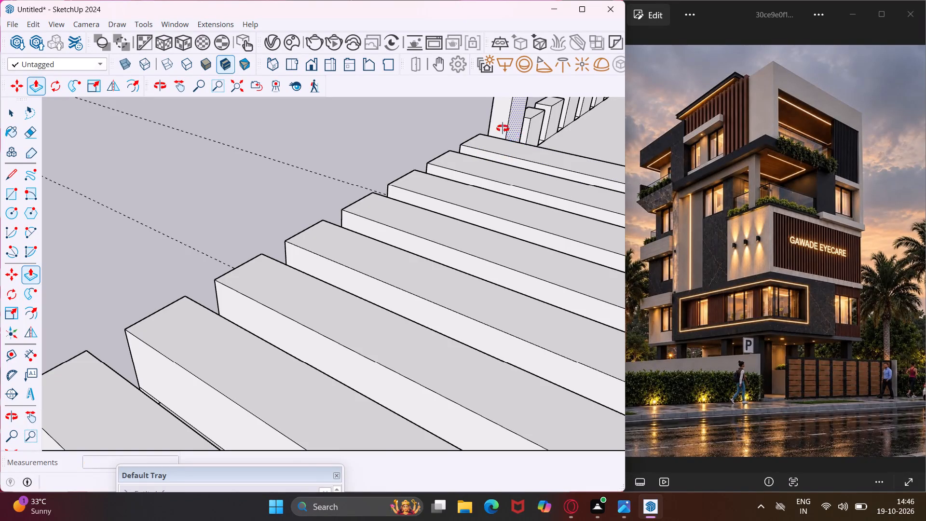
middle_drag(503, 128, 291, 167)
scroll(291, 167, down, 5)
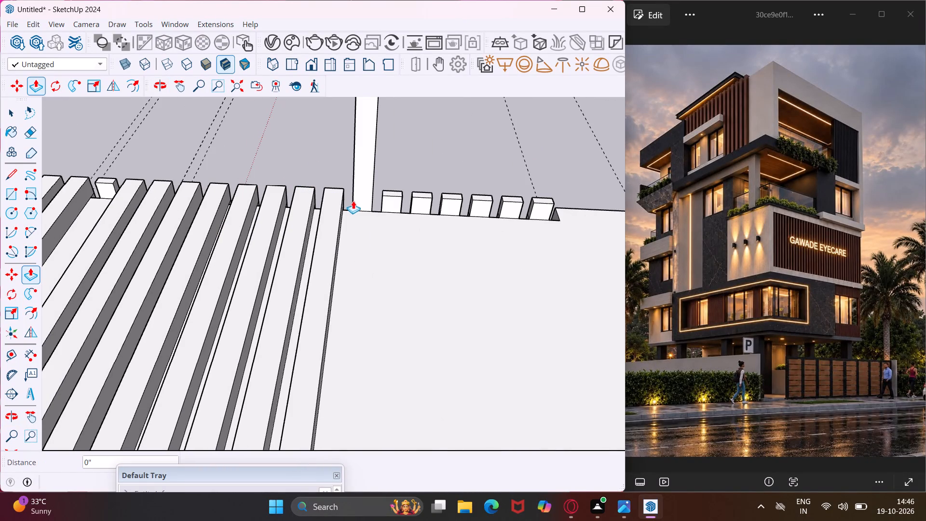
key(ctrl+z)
Extend the roof-side faces of the next two short slats 29' 5 3/16" across the roof.
double_click(362, 201)
click(398, 196)
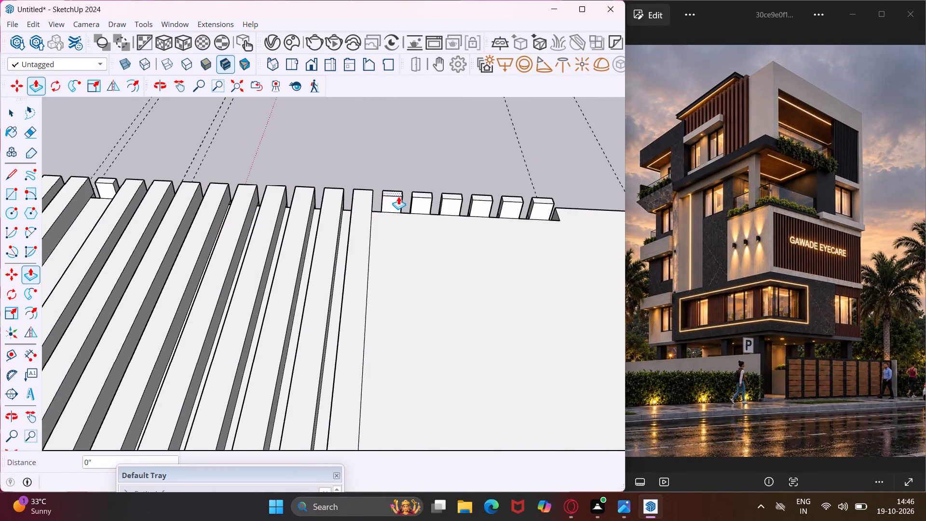
key(Escape)
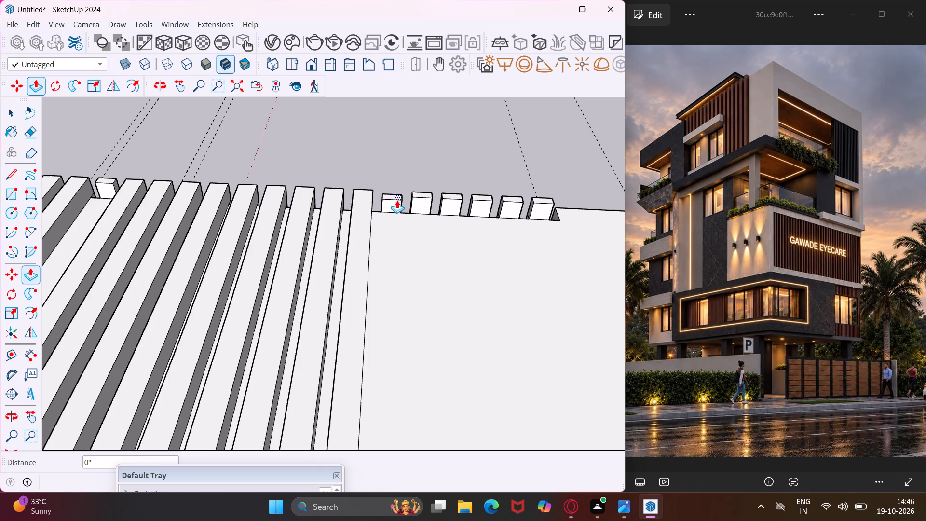
double_click(393, 202)
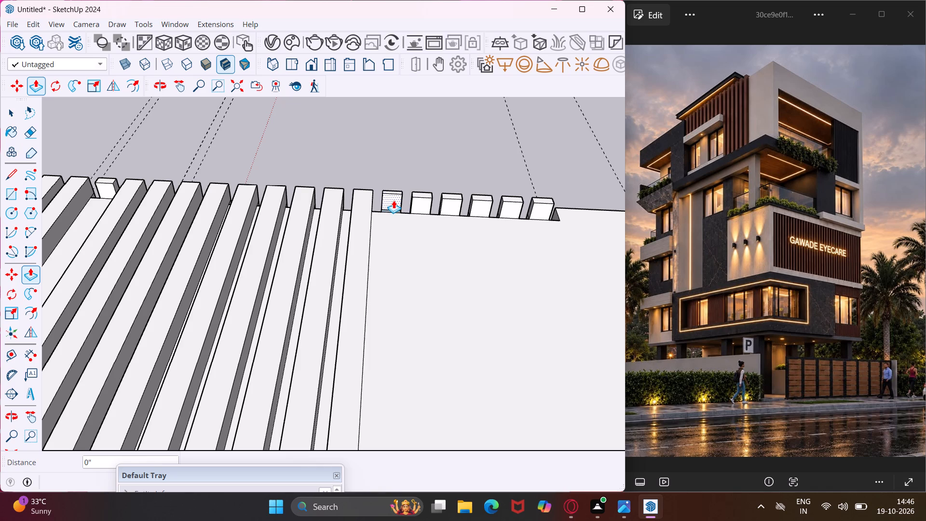
key(ctrl+z)
click(392, 199)
scroll(389, 205, down, 18)
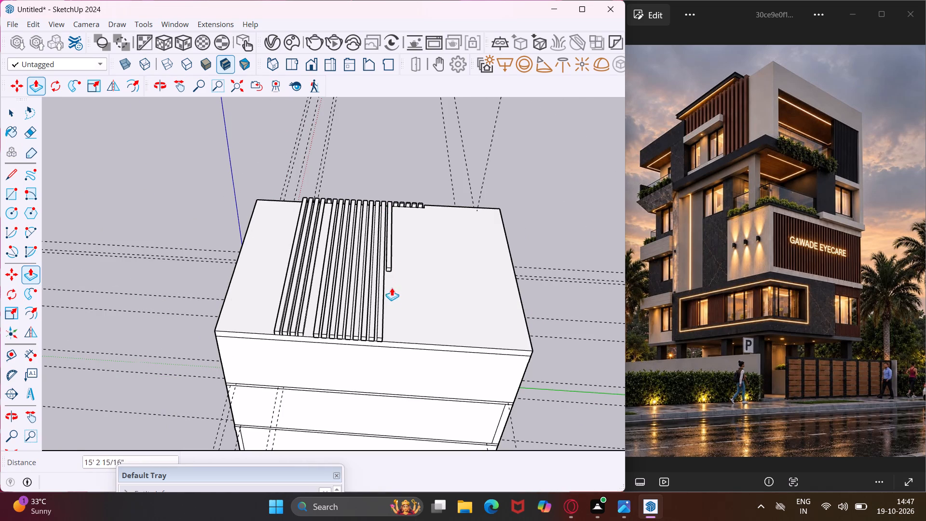
click(376, 343)
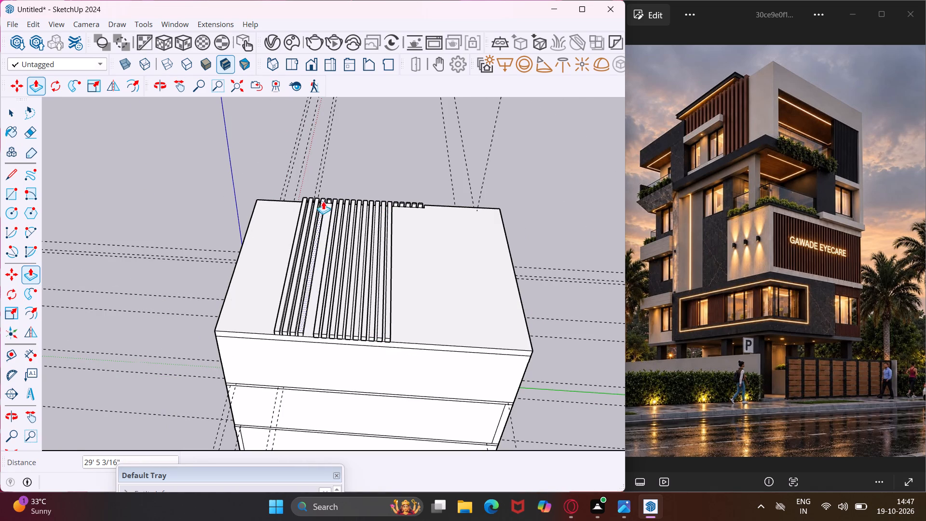
Extend the skipped fifth slat across the roof by the same 29' 5 3/16" to fill the gap between the beams.
scroll(325, 194, up, 14)
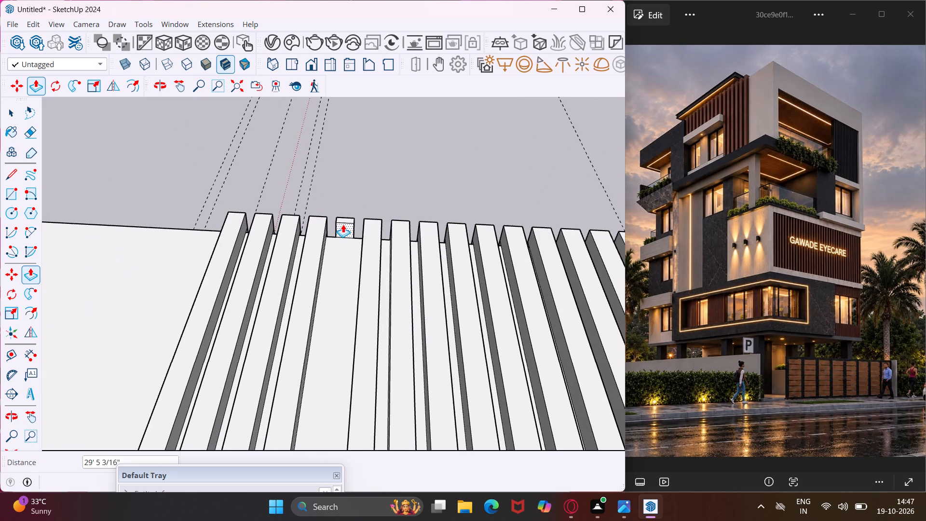
double_click(343, 224)
Extend the remaining five short slats at the far end of the row across the roof by the same 29' 5 3/16".
scroll(321, 230, down, 7)
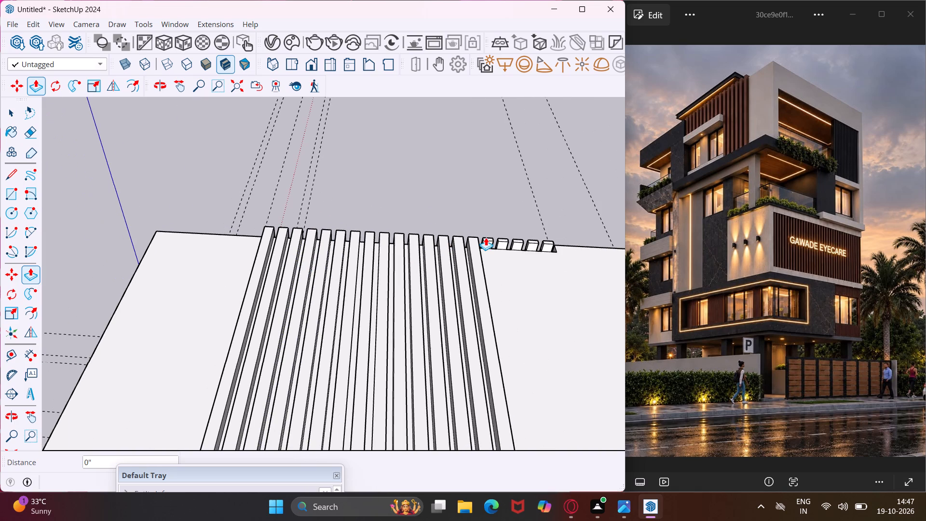
scroll(488, 235, up, 8)
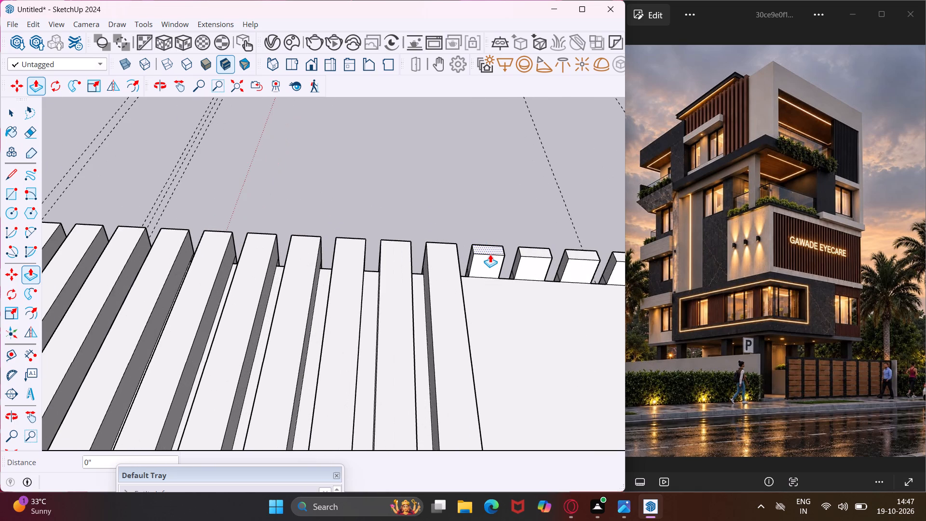
double_click(490, 257)
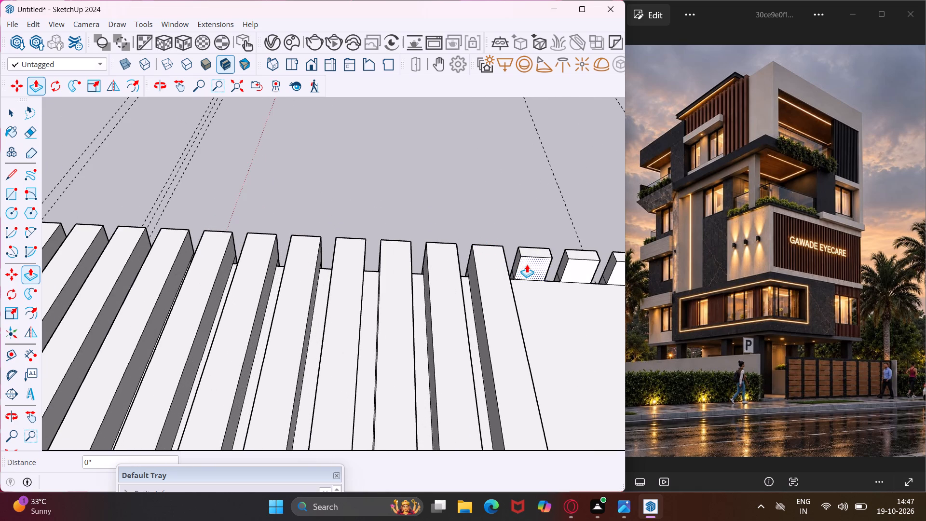
double_click(527, 264)
double_click(574, 263)
middle_drag(478, 280, 411, 282)
scroll(478, 280, up, 1)
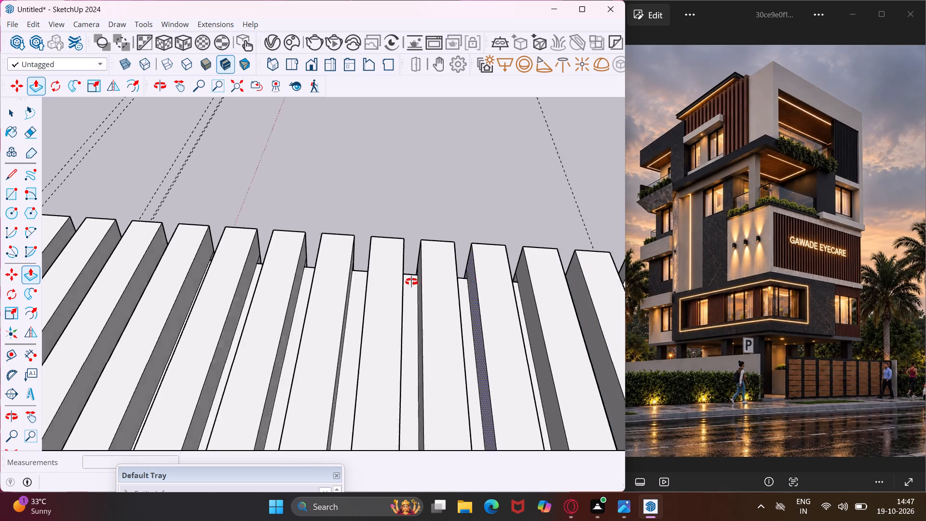
middle_drag(411, 282, 347, 282)
scroll(342, 278, down, 4)
double_click(520, 361)
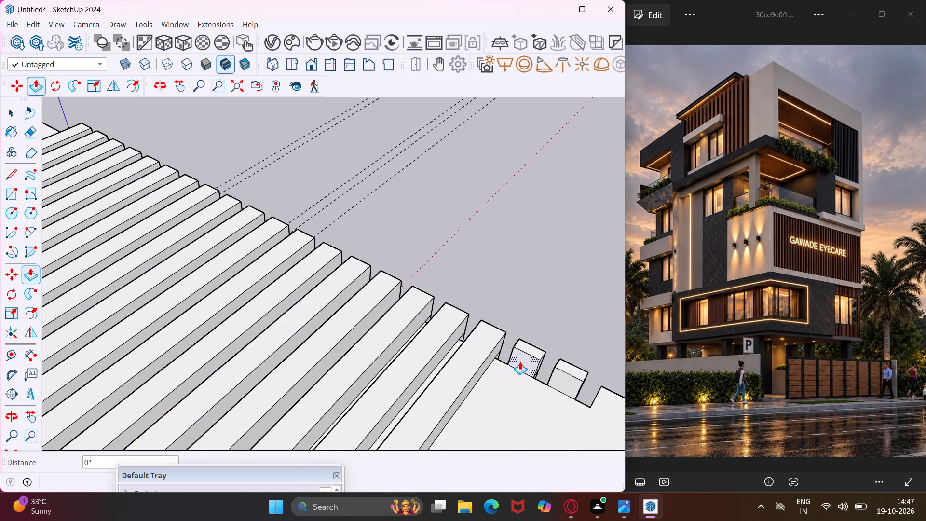
double_click(558, 381)
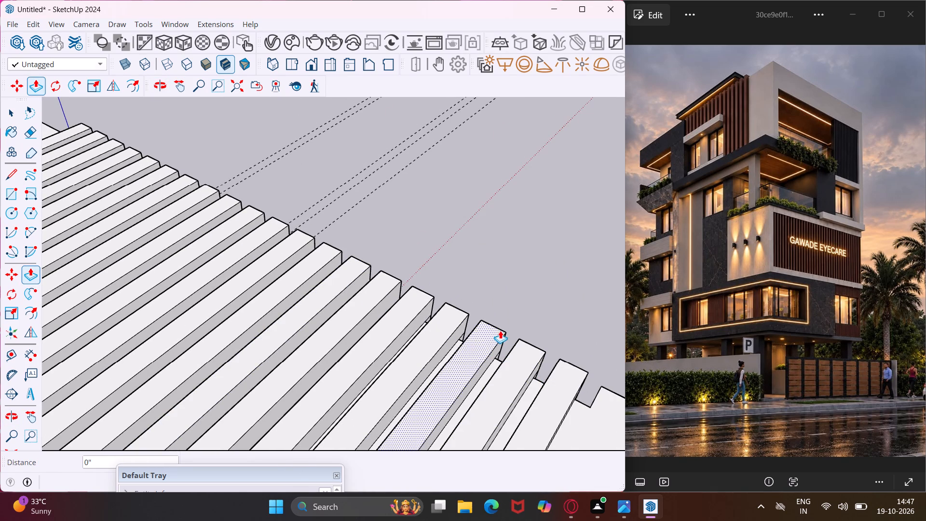
key(Escape)
key(space)
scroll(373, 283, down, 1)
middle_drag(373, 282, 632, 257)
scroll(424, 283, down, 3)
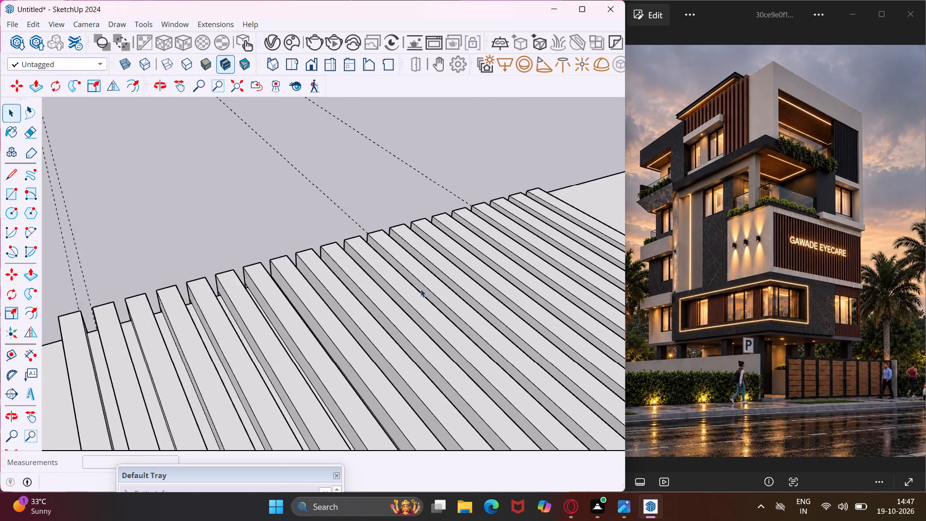
Examine the whole building from above and from the front to check the finished roof slats against the reference image.
scroll(421, 289, down, 2)
middle_drag(185, 402, 443, 302)
scroll(354, 303, down, 5)
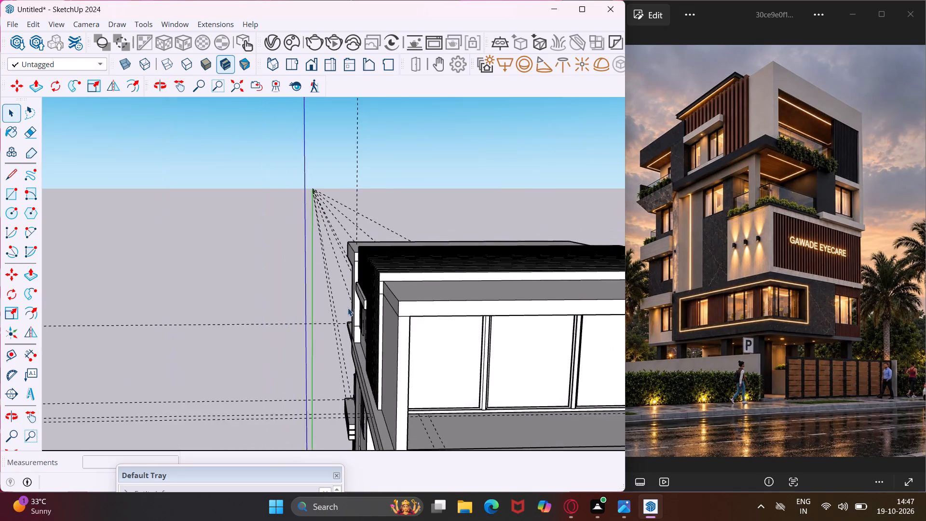
scroll(348, 308, down, 8)
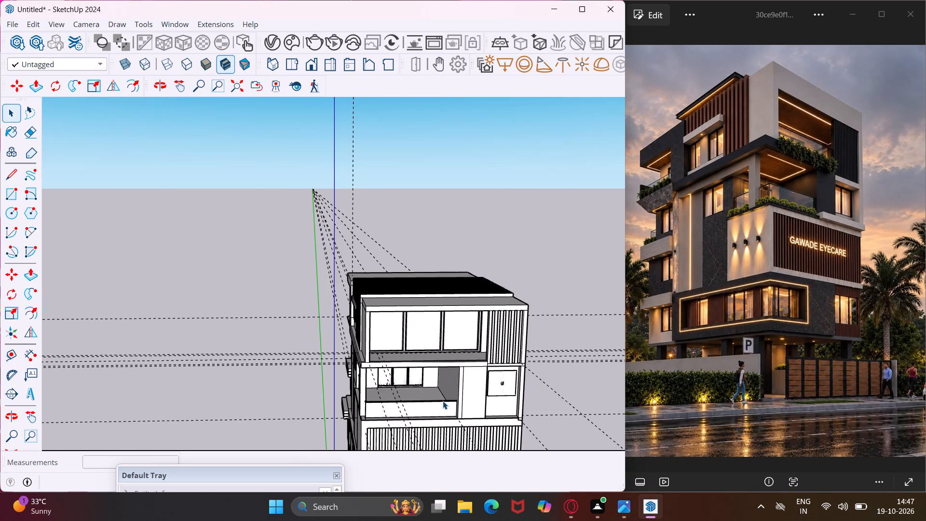
middle_drag(443, 401, 445, 320)
scroll(445, 320, down, 3)
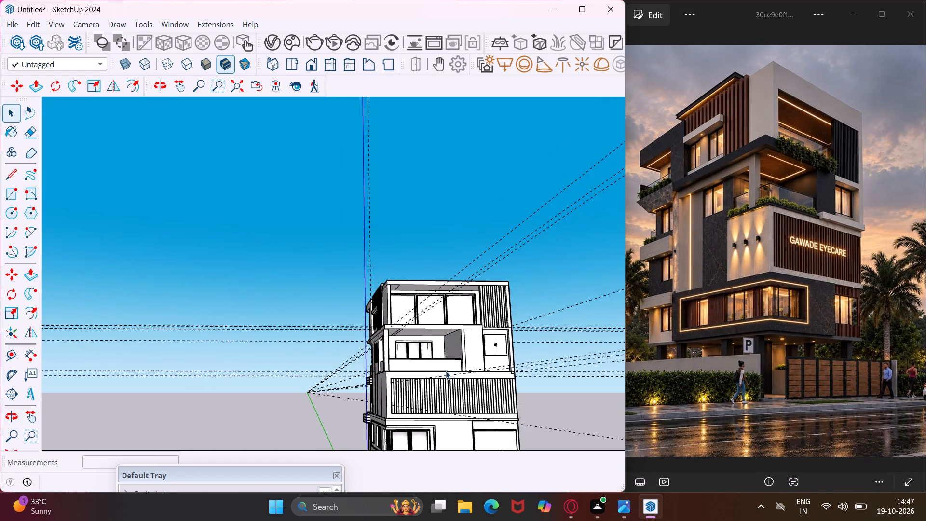
scroll(449, 372, down, 7)
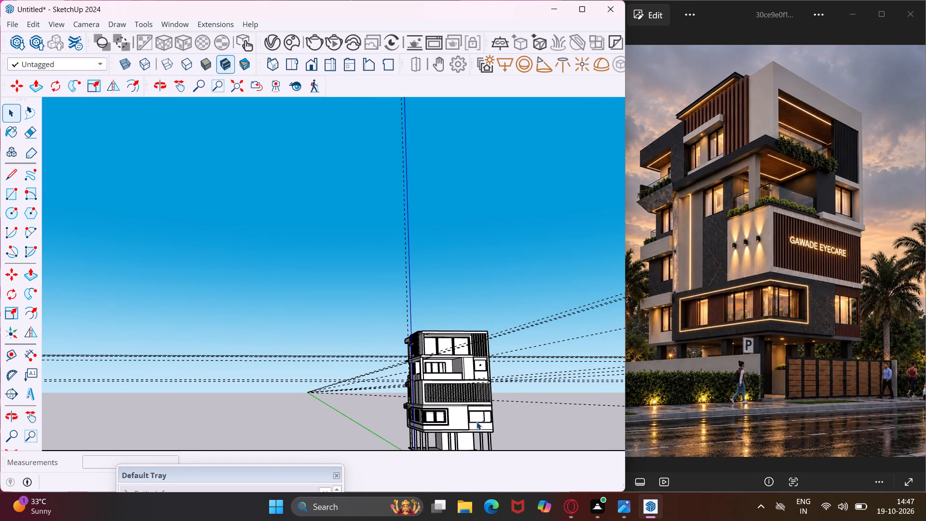
middle_drag(477, 422, 452, 423)
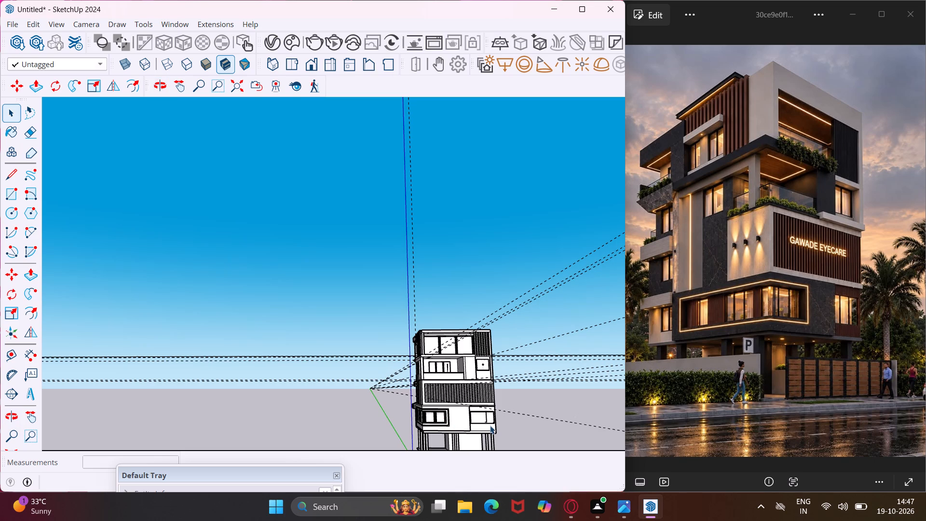
scroll(490, 425, up, 4)
middle_drag(490, 425, 504, 425)
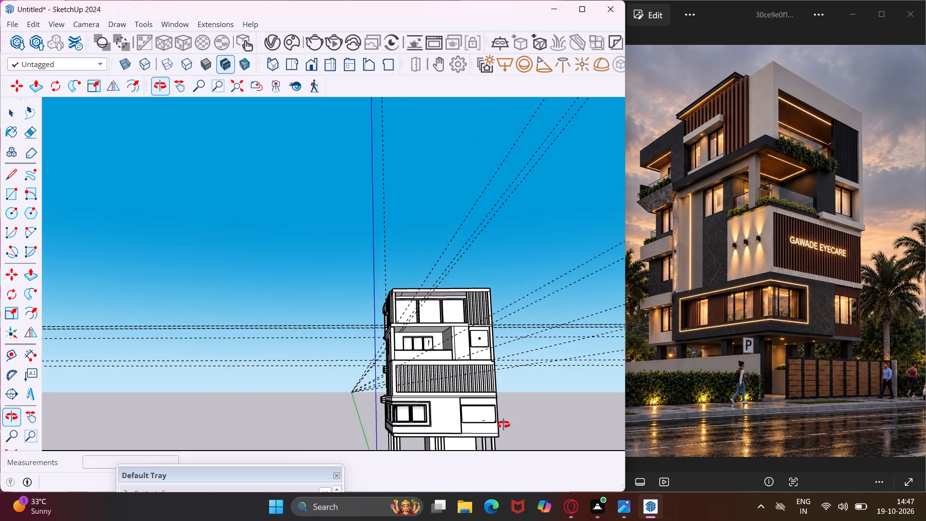
middle_drag(504, 425, 467, 516)
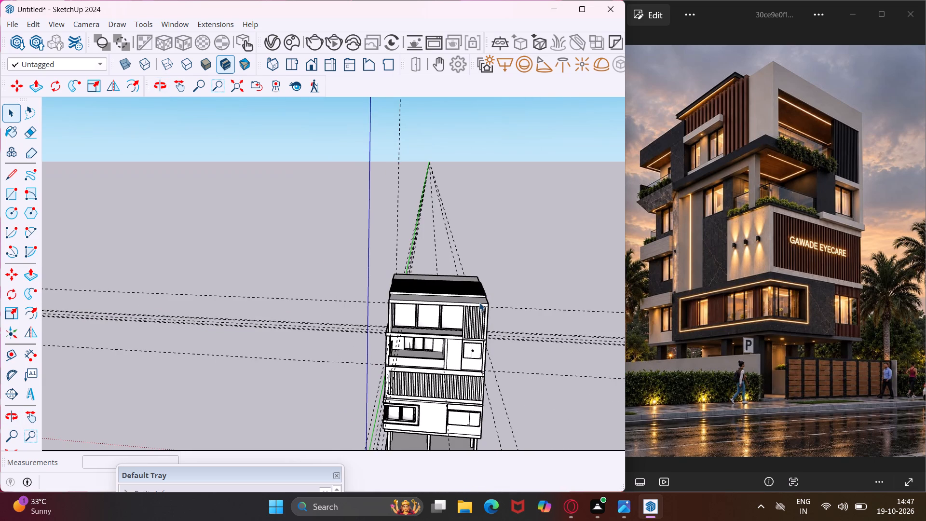
Copy the front edge of the top-storey balcony floor about 5 1/4" inward along the side wall.
scroll(479, 302, up, 9)
middle_drag(398, 360, 509, 398)
scroll(474, 409, up, 2)
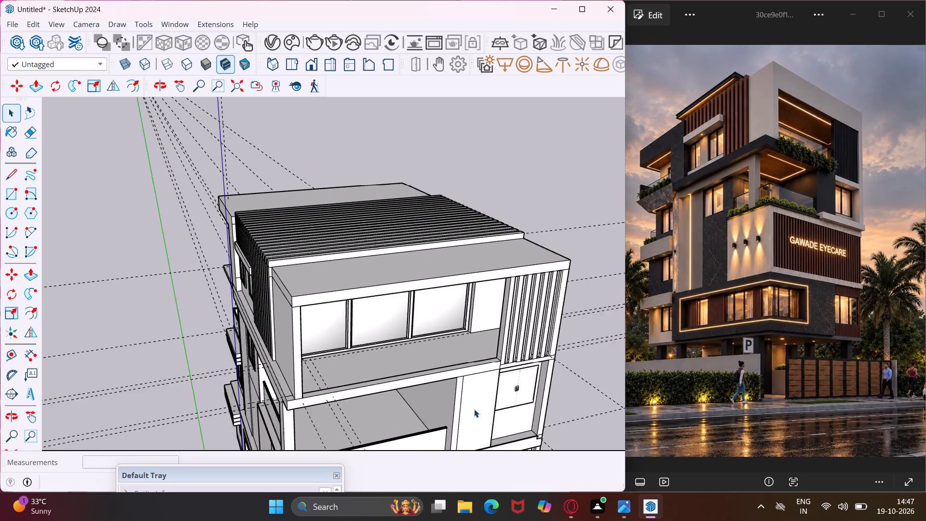
scroll(474, 409, up, 2)
middle_drag(326, 378, 380, 409)
scroll(381, 409, up, 4)
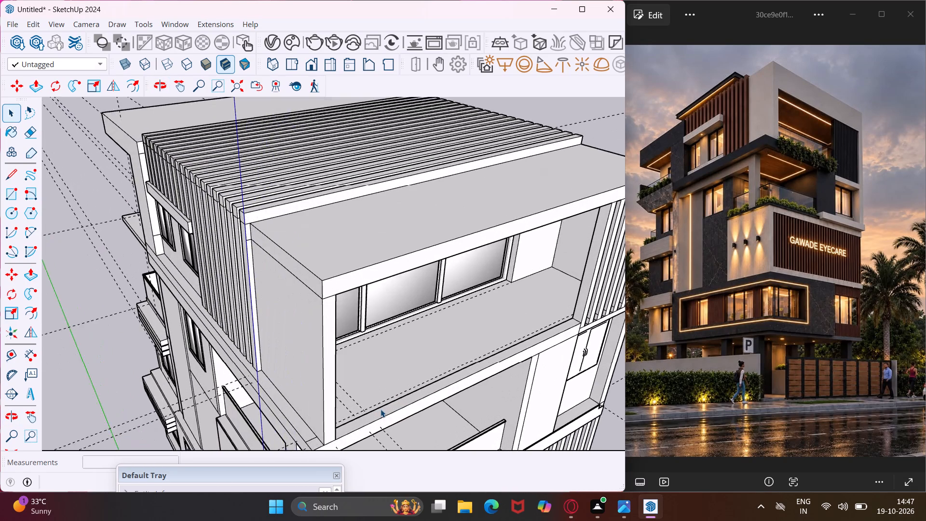
scroll(381, 409, up, 5)
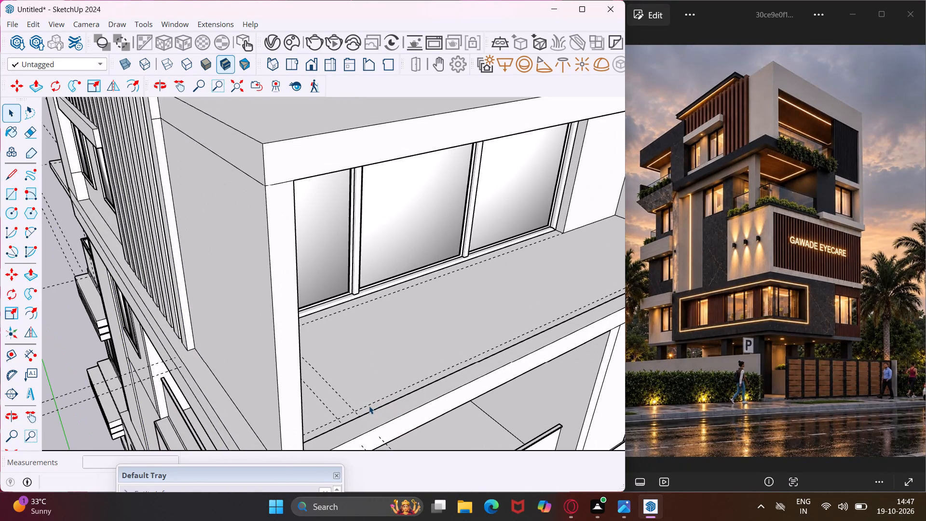
click(371, 411)
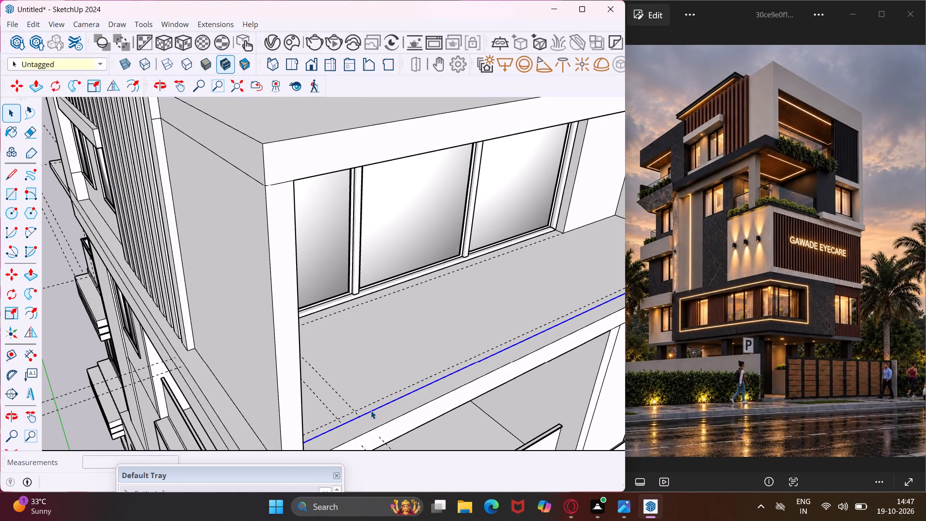
middle_drag(371, 411, 223, 419)
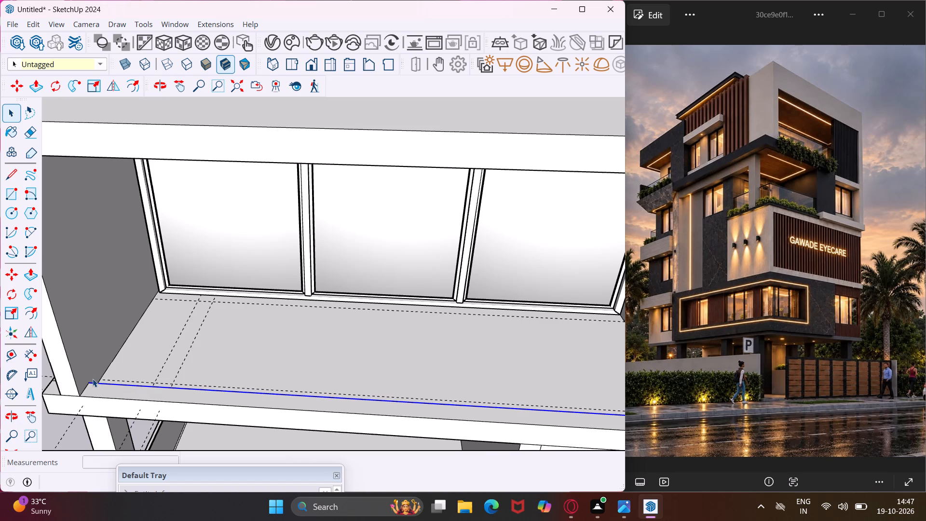
scroll(93, 379, up, 4)
middle_drag(93, 379, 49, 411)
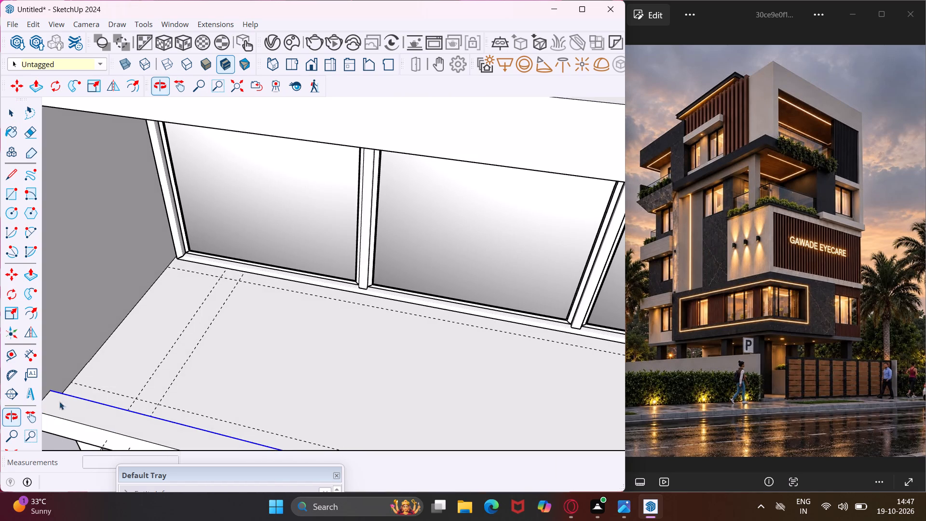
scroll(65, 392, up, 4)
middle_drag(106, 381, 46, 381)
scroll(92, 371, up, 3)
click(92, 371)
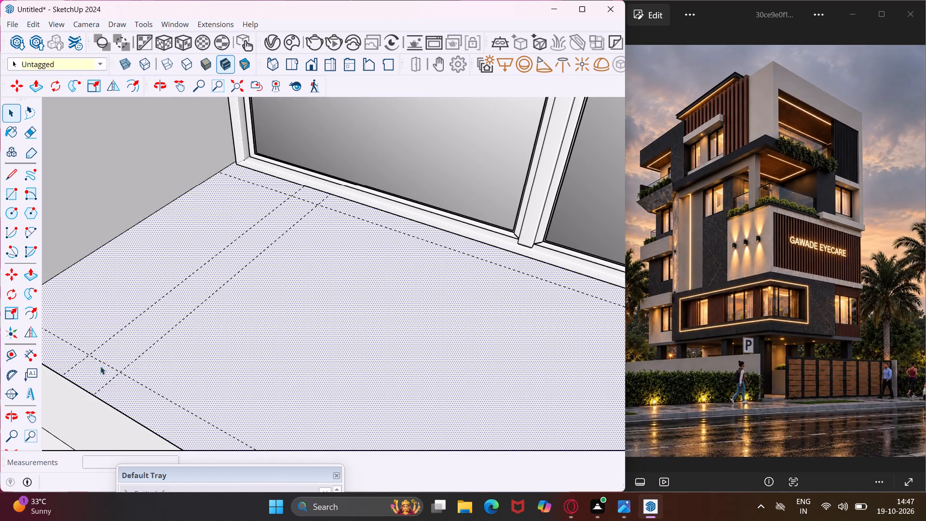
middle_drag(90, 357, 204, 361)
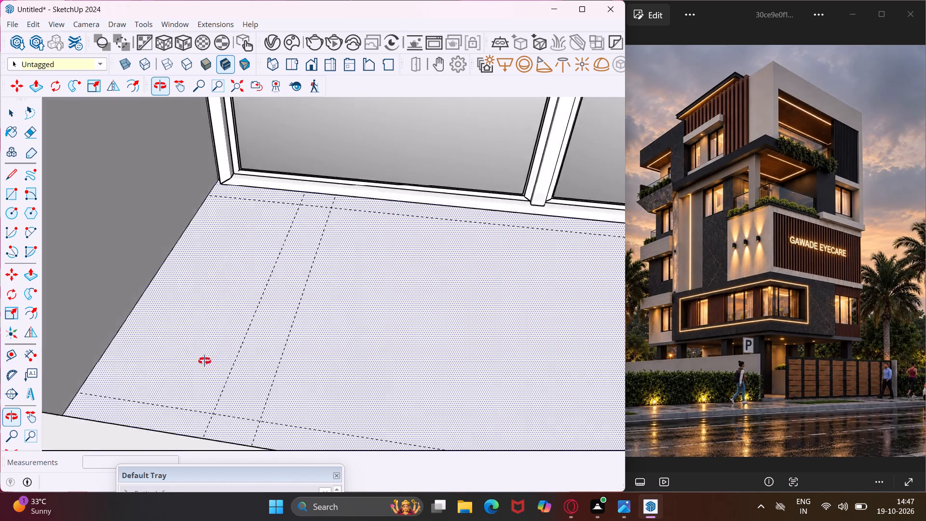
middle_drag(204, 361, 313, 343)
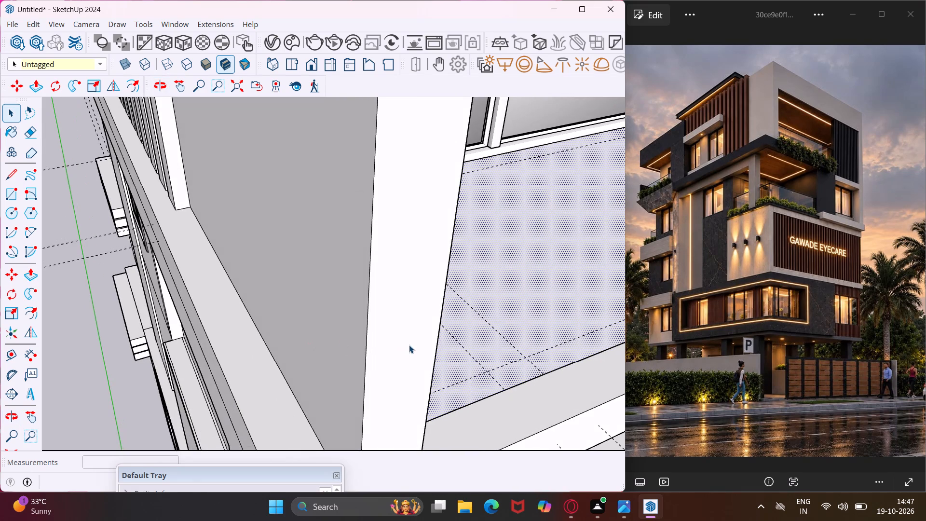
middle_drag(409, 345, 0, 389)
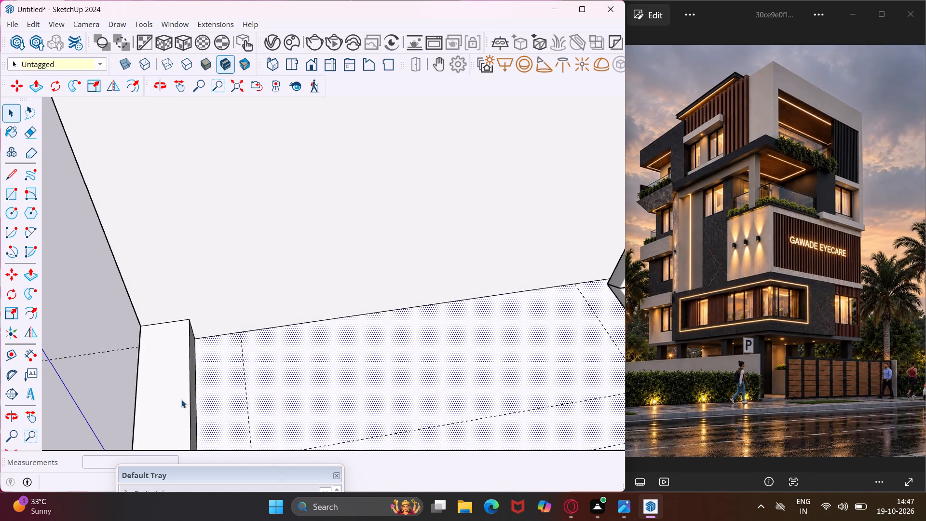
scroll(202, 402, up, 3)
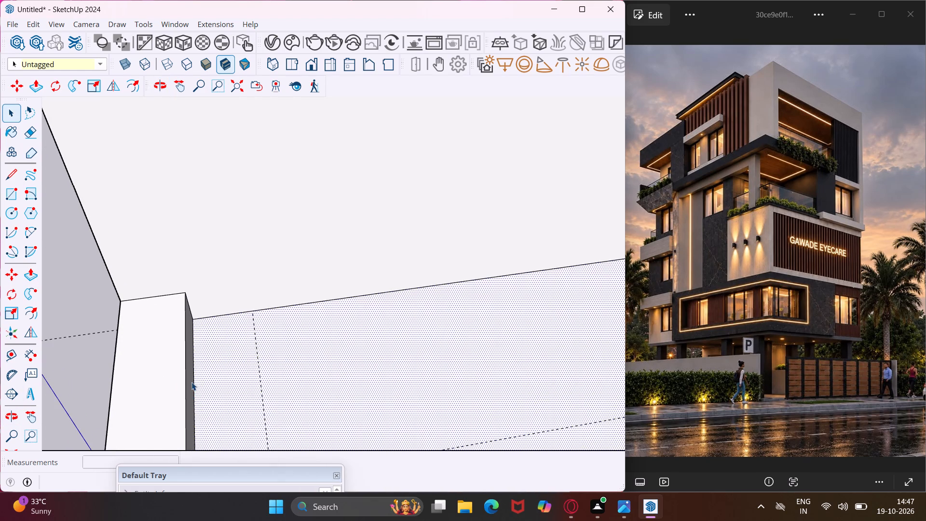
click(195, 370)
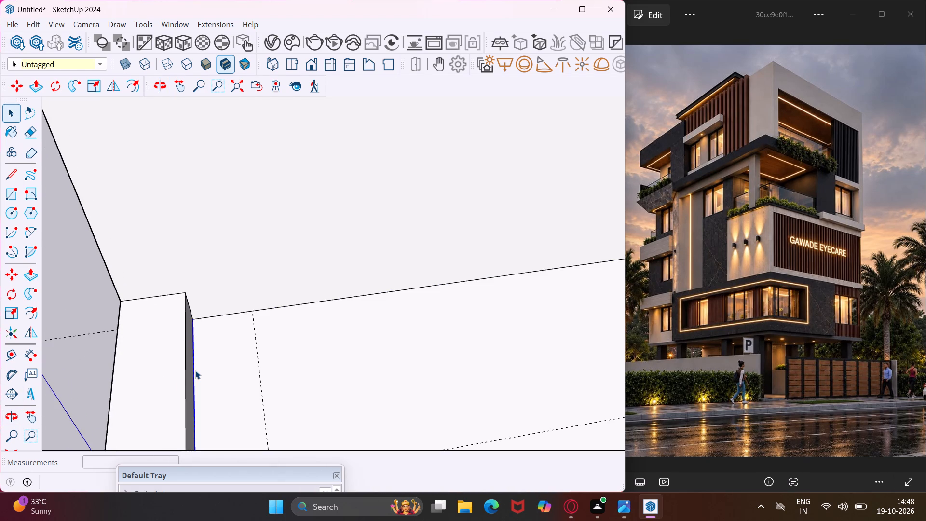
key(m)
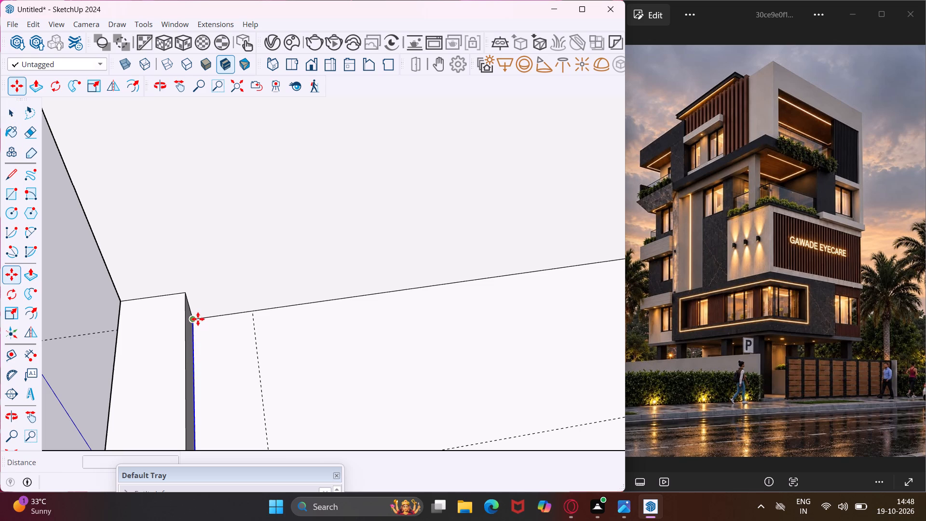
click(194, 319)
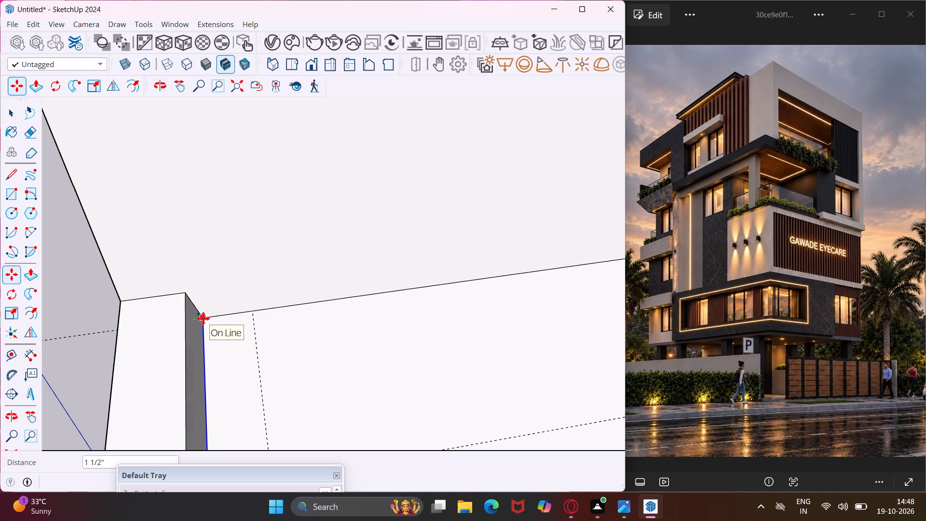
click(228, 315)
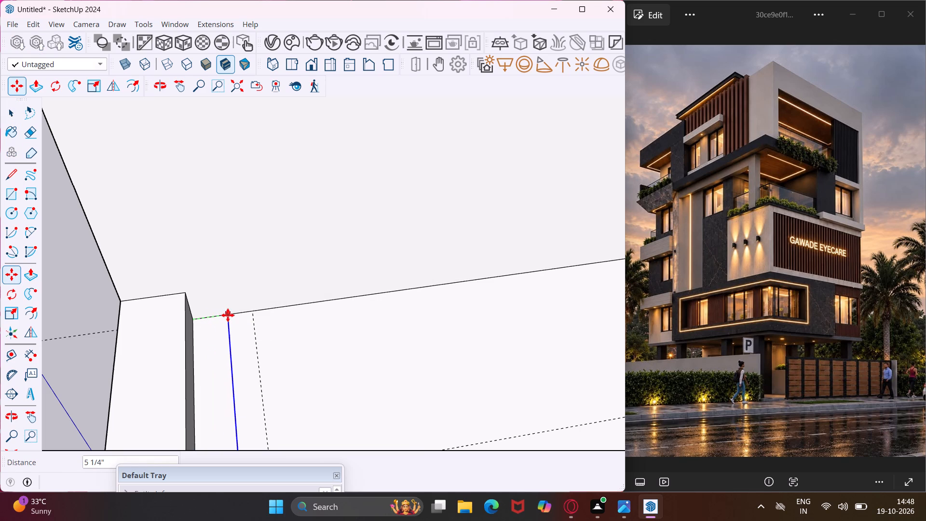
key(Escape)
key(space)
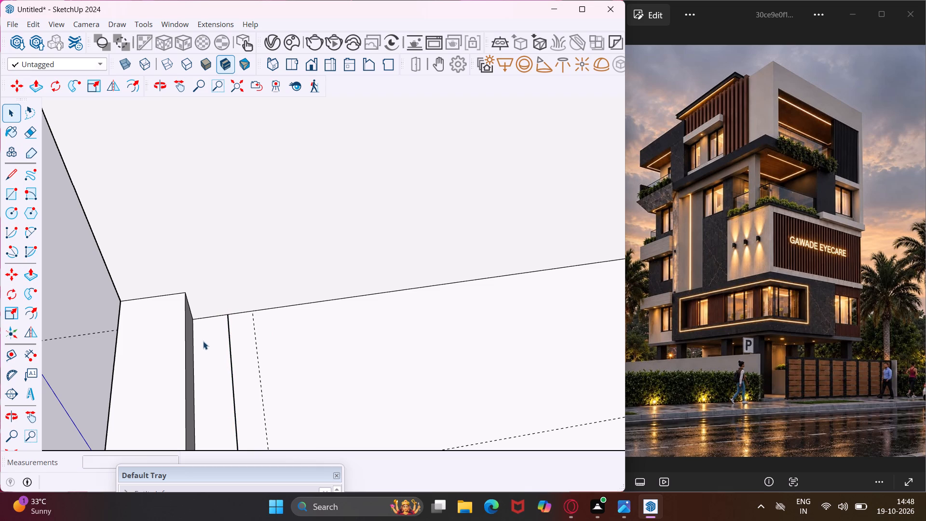
Draw a 5 1/4" line from the copied edge's open end to the balcony floor's front edge, closing off a narrow strip.
click(203, 341)
middle_drag(210, 346, 285, 339)
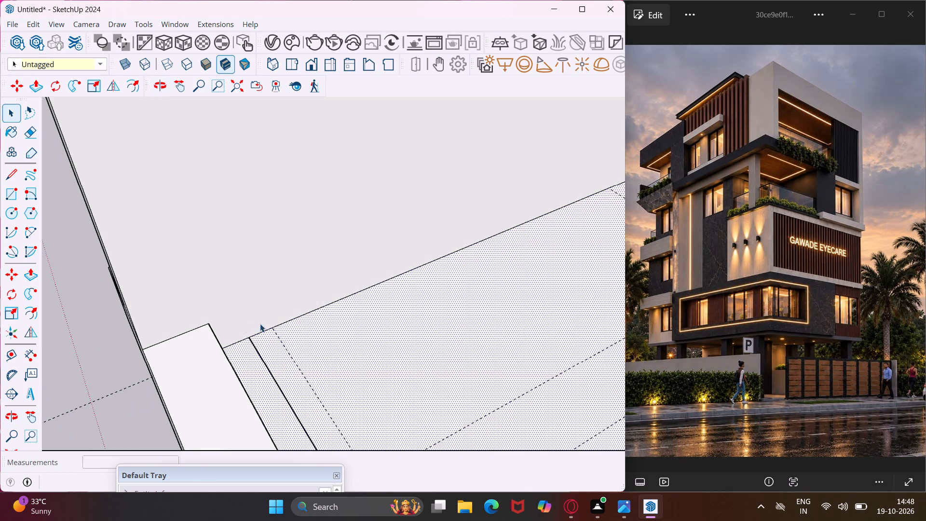
scroll(241, 326, down, 6)
middle_drag(210, 351, 441, 280)
scroll(272, 282, down, 6)
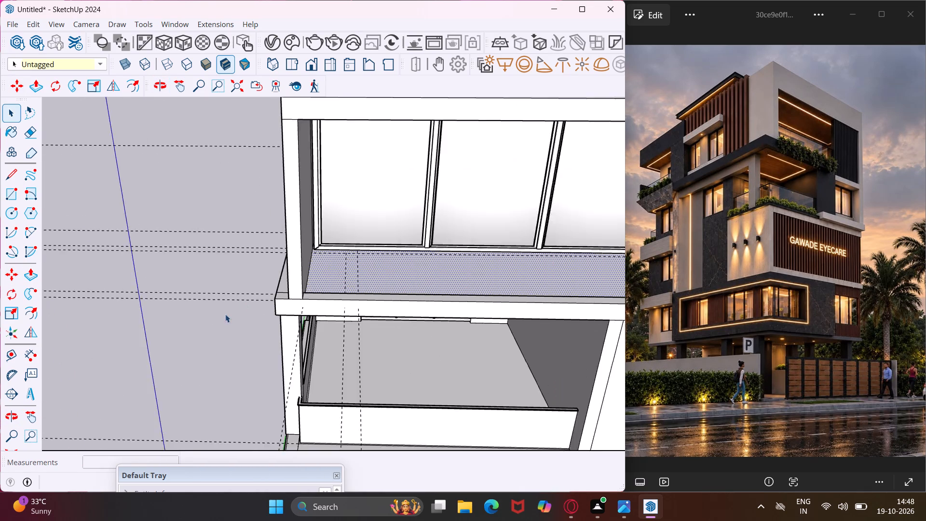
scroll(200, 328, down, 8)
scroll(379, 318, up, 10)
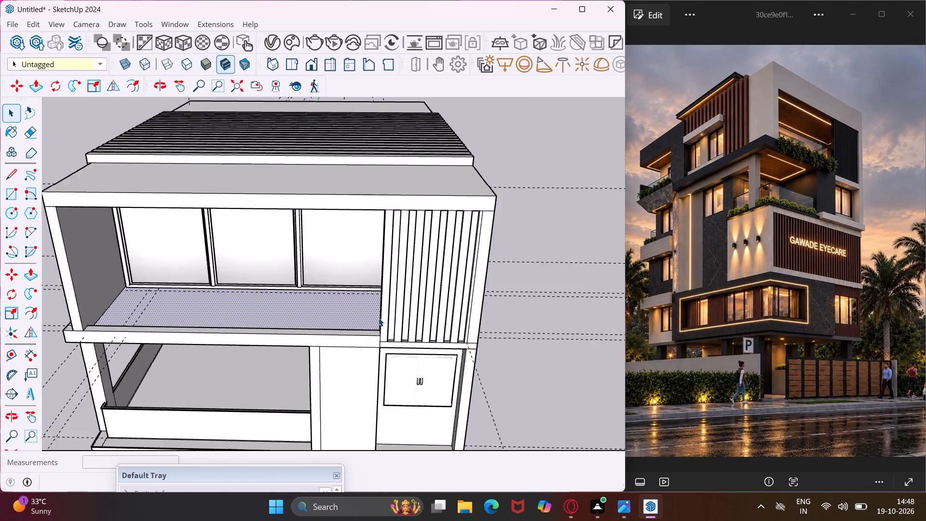
scroll(379, 318, up, 1)
middle_drag(368, 334, 466, 355)
scroll(478, 325, up, 10)
middle_drag(442, 362, 542, 373)
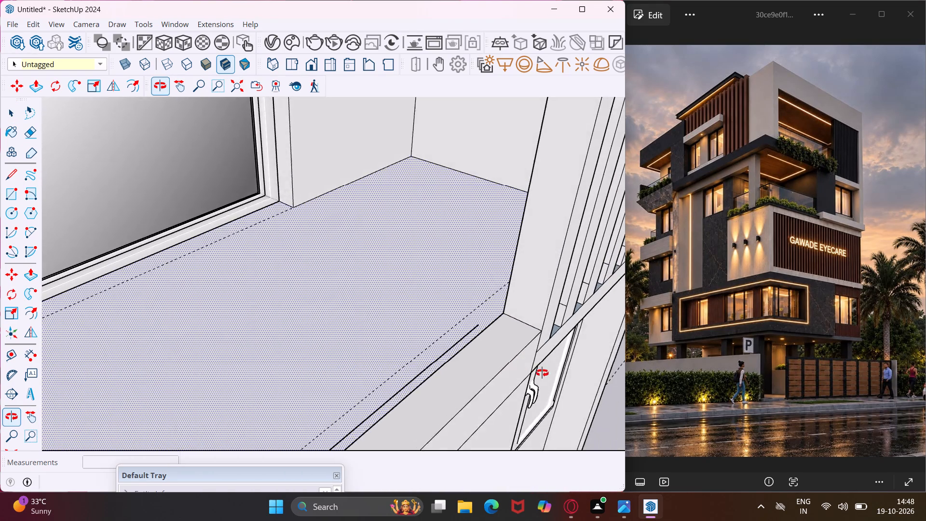
middle_drag(542, 373, 550, 370)
scroll(489, 318, up, 4)
middle_drag(489, 317, 569, 323)
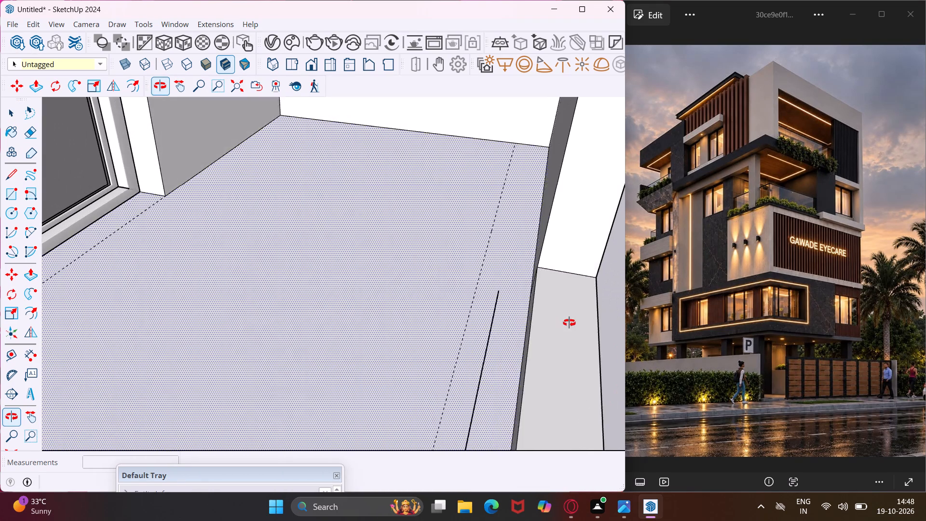
middle_drag(569, 323, 587, 323)
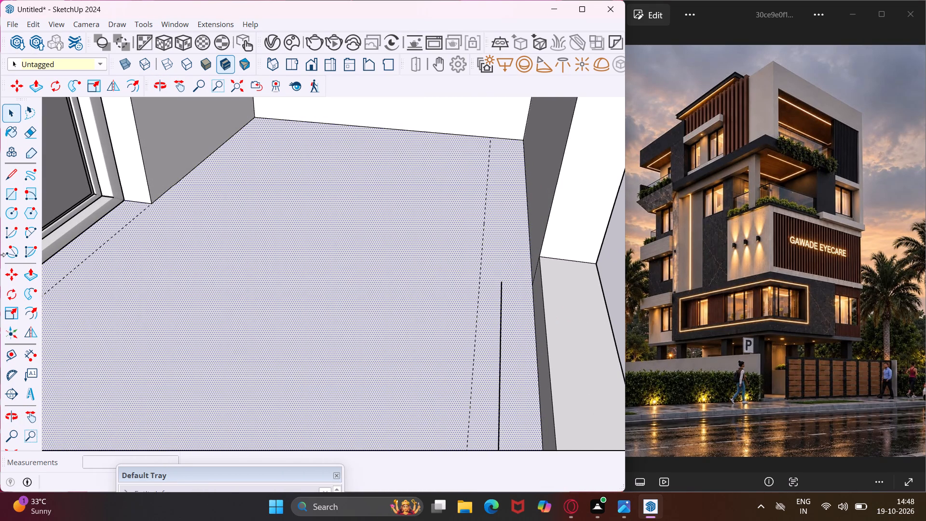
click(15, 179)
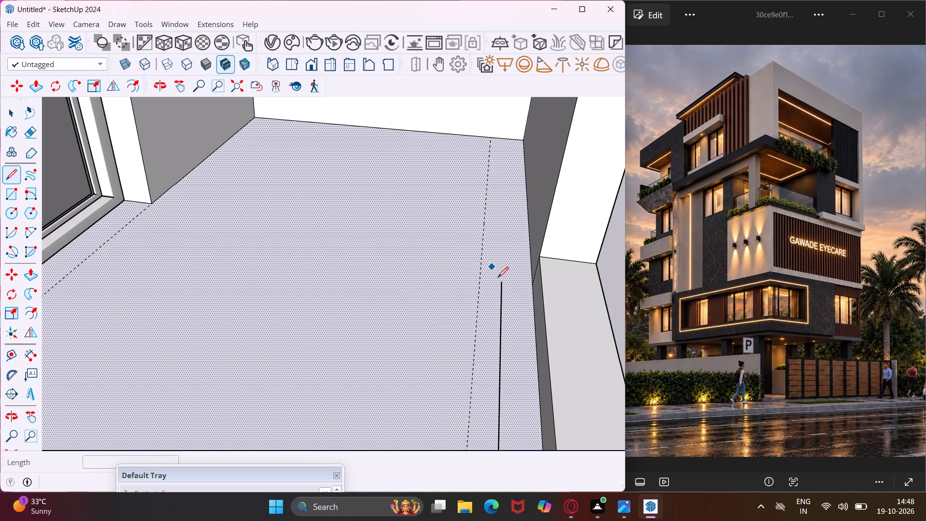
click(503, 282)
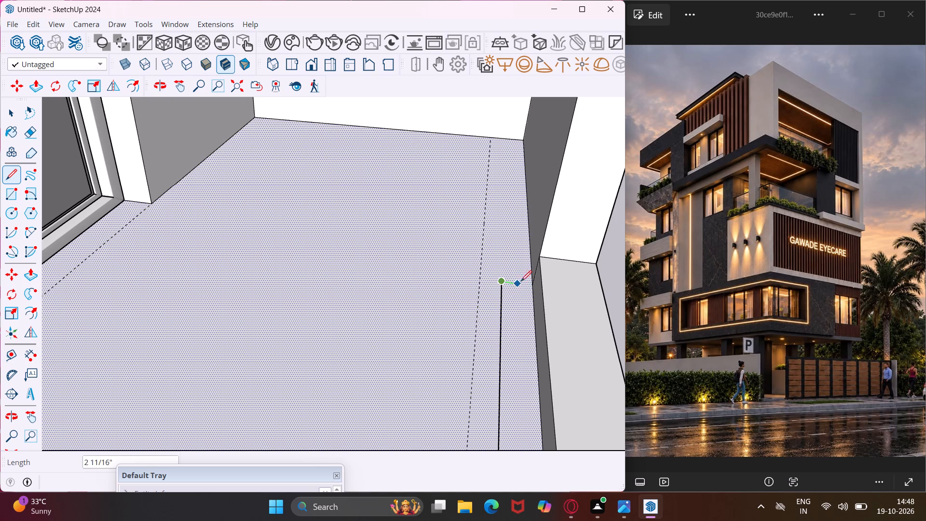
click(532, 283)
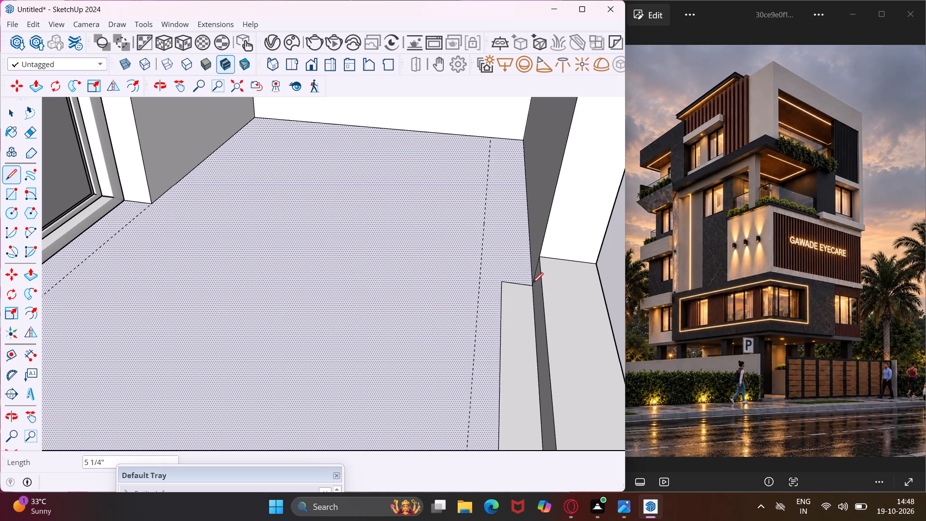
key(Escape)
key(space)
Offset the outline of the narrow balcony-front strip about 1 3/4" inward.
click(515, 305)
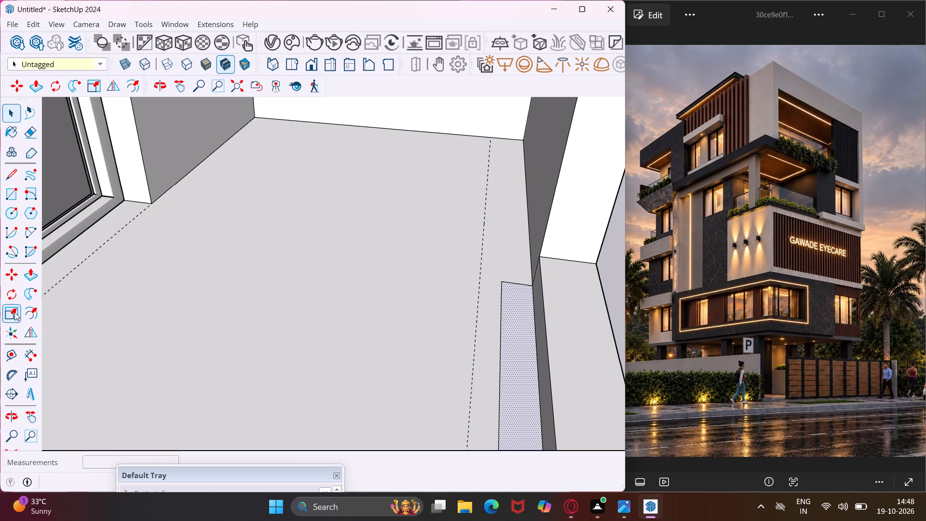
click(36, 312)
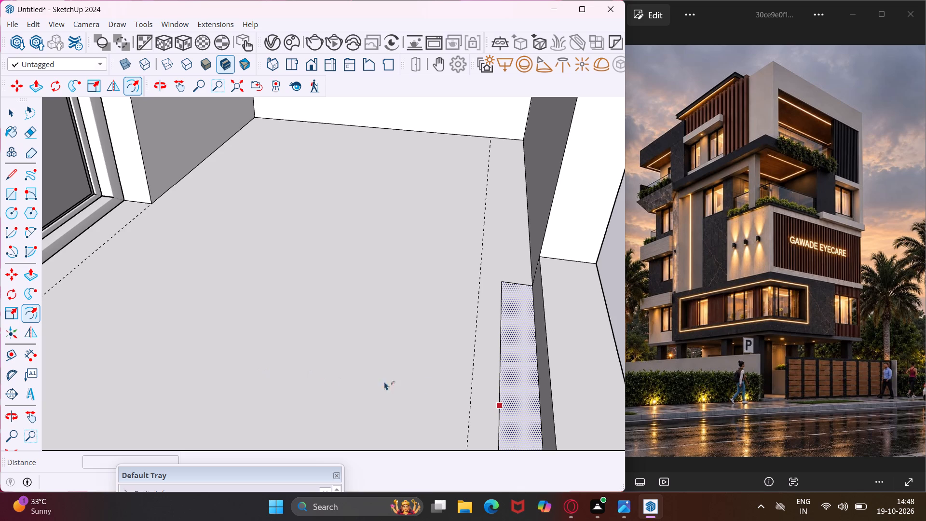
scroll(502, 365, up, 4)
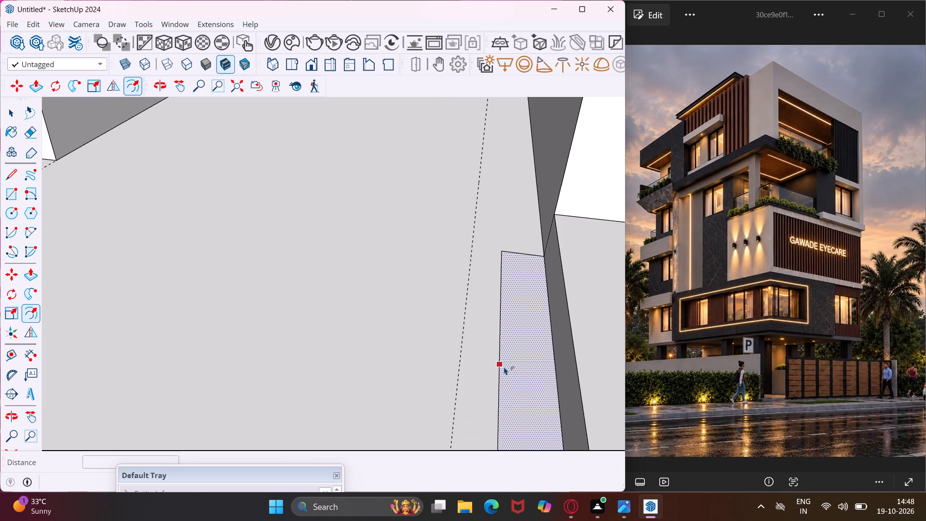
click(504, 367)
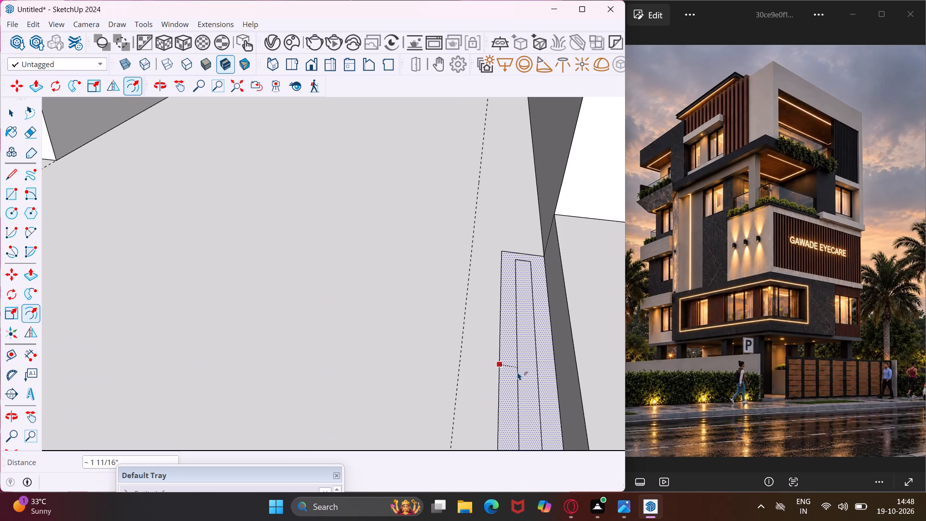
click(518, 372)
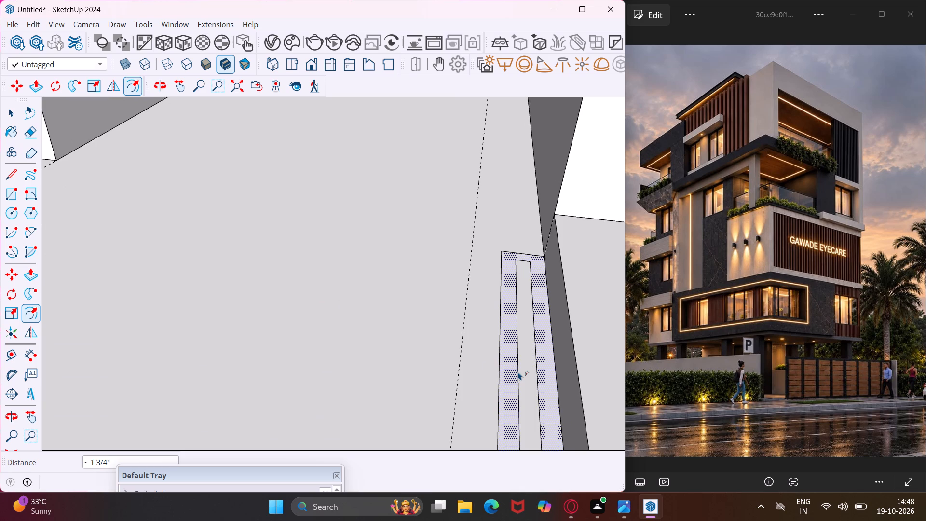
key(Escape)
key(space)
key(Escape)
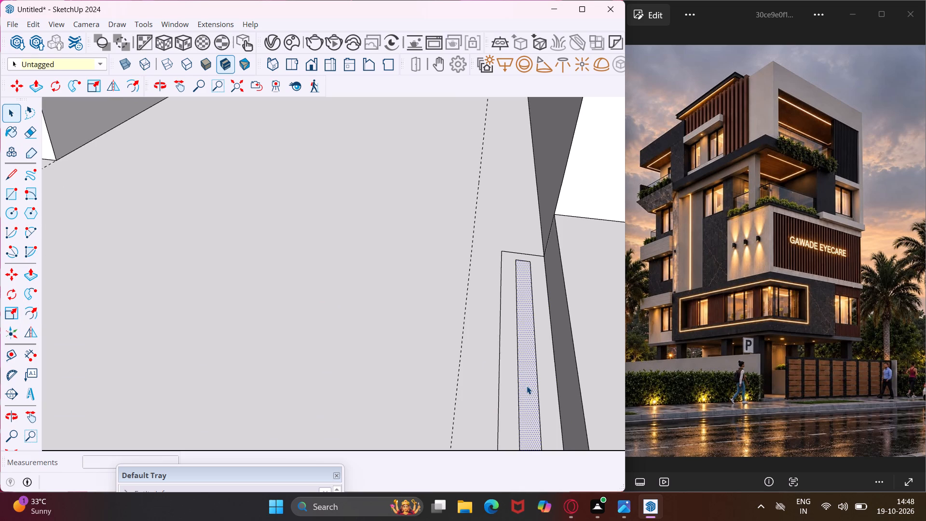
Push/Pull the inner face of the offset strip up 3' to form a railing panel along the balcony front.
key(space)
click(527, 386)
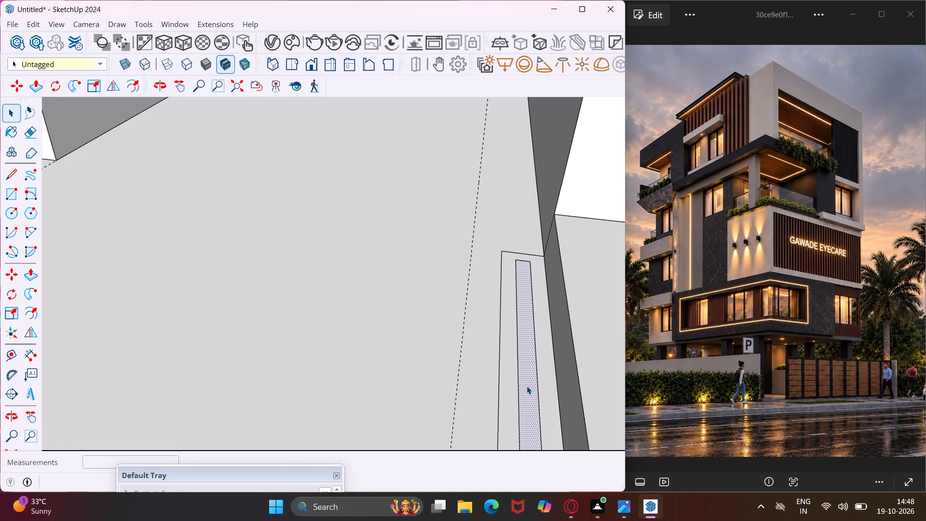
key(p)
click(527, 386)
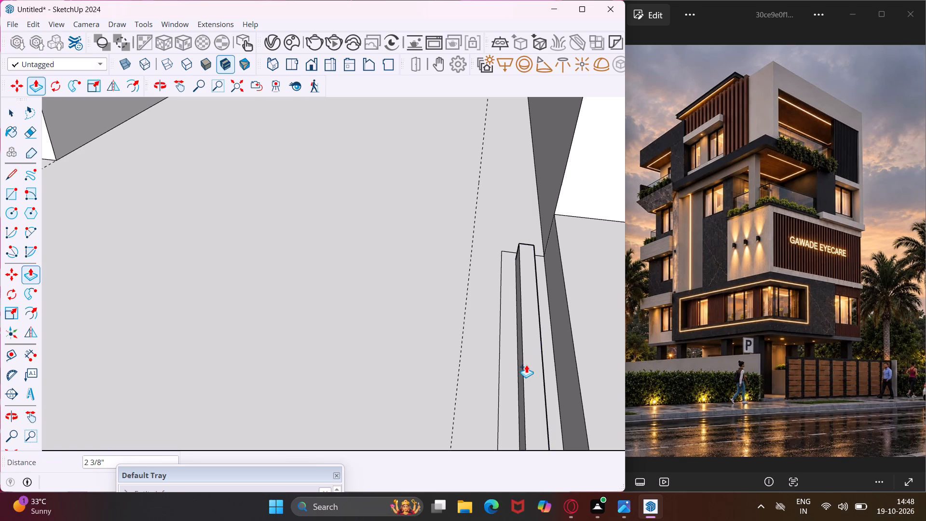
text(3')
key(Return)
Examine the raised railing panel from the front and the whole building from above against the reference image.
middle_drag(500, 376, 353, 331)
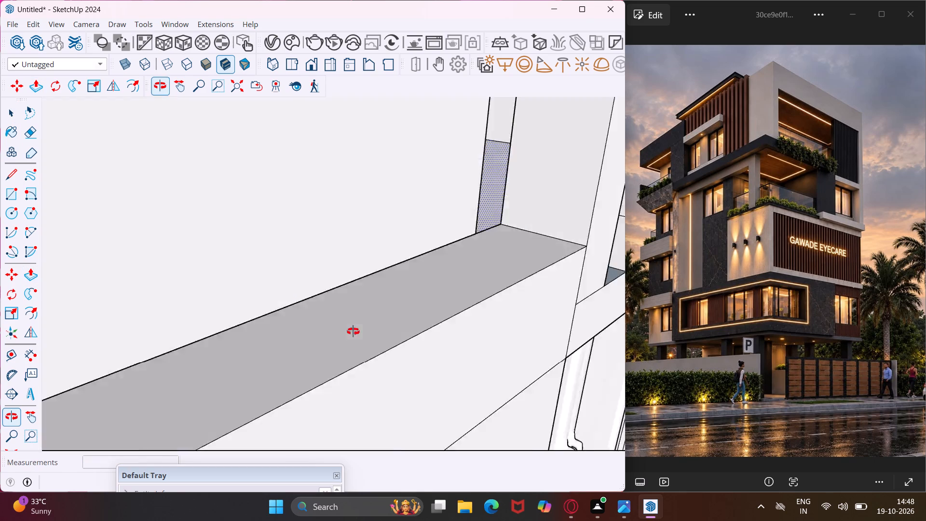
middle_drag(353, 331, 333, 318)
scroll(319, 313, down, 20)
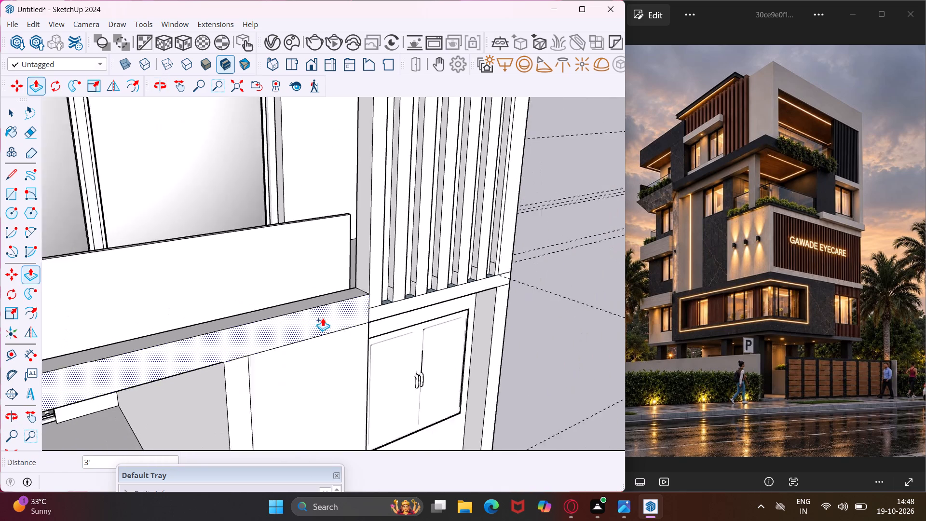
scroll(323, 318, down, 1)
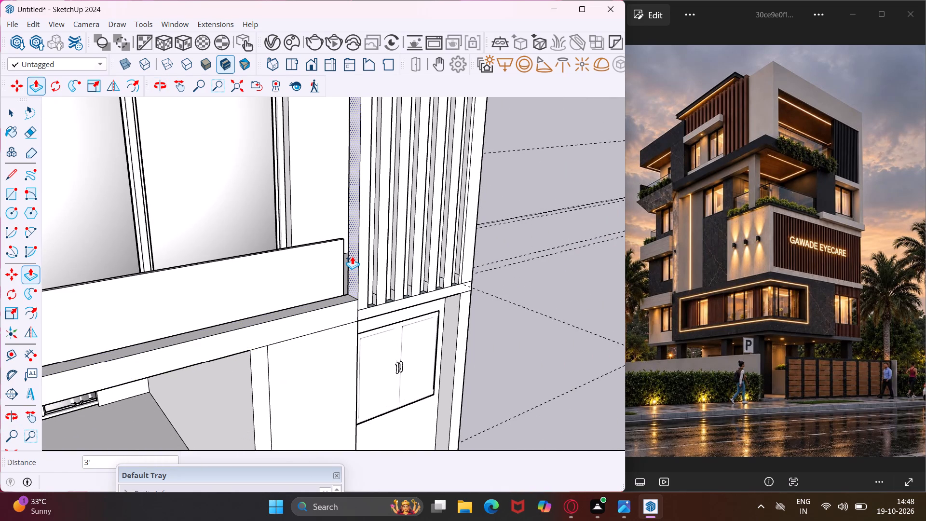
scroll(352, 256, down, 14)
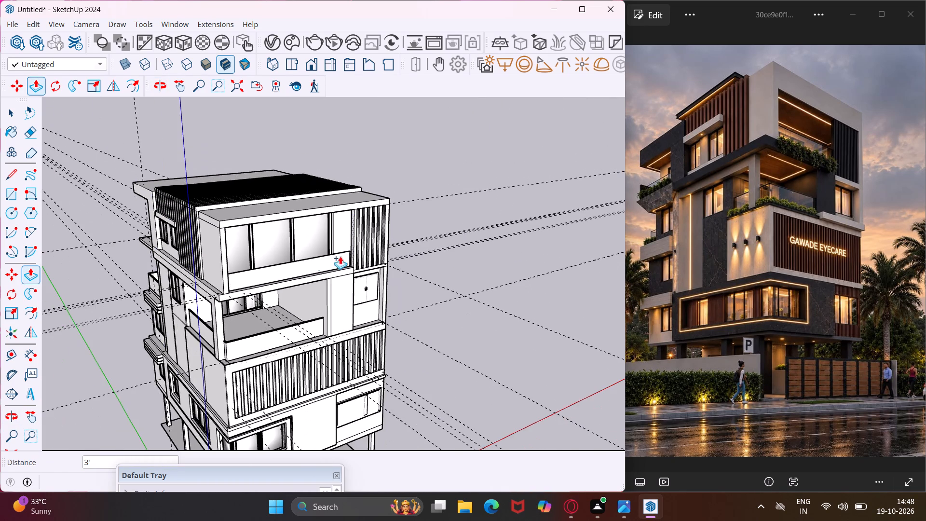
middle_drag(255, 273, 0, 348)
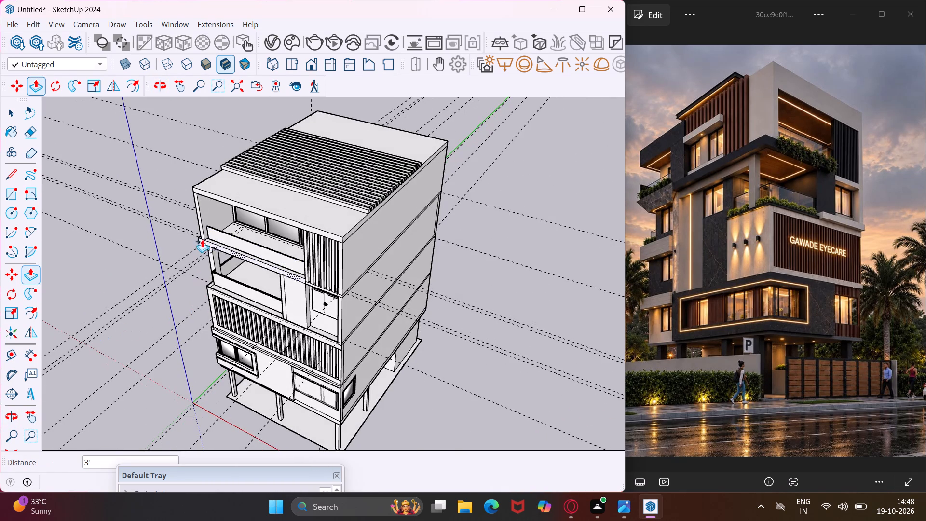
Extend the railing panel's end about 3 13/16" to the side wall farthest from the vertical front slats.
scroll(206, 229, up, 4)
scroll(205, 229, up, 17)
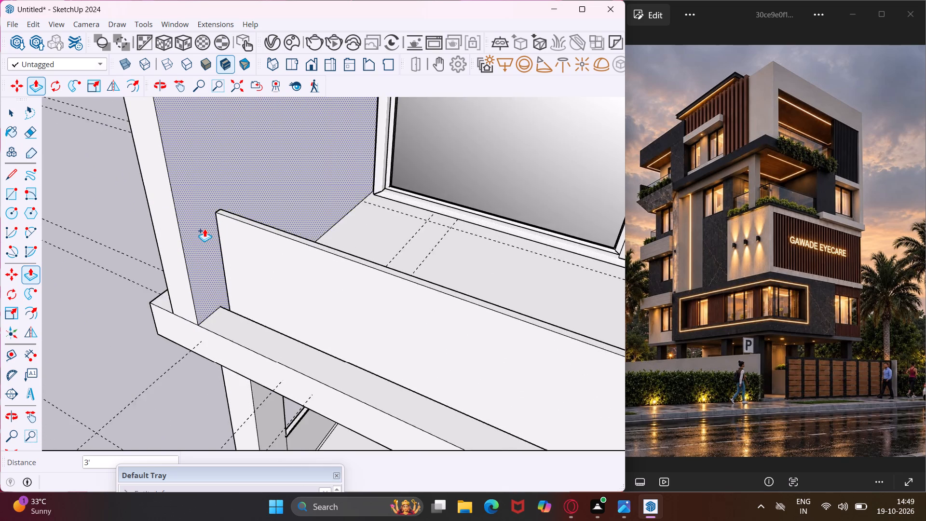
scroll(204, 229, up, 6)
middle_drag(204, 229, 312, 242)
scroll(263, 248, up, 1)
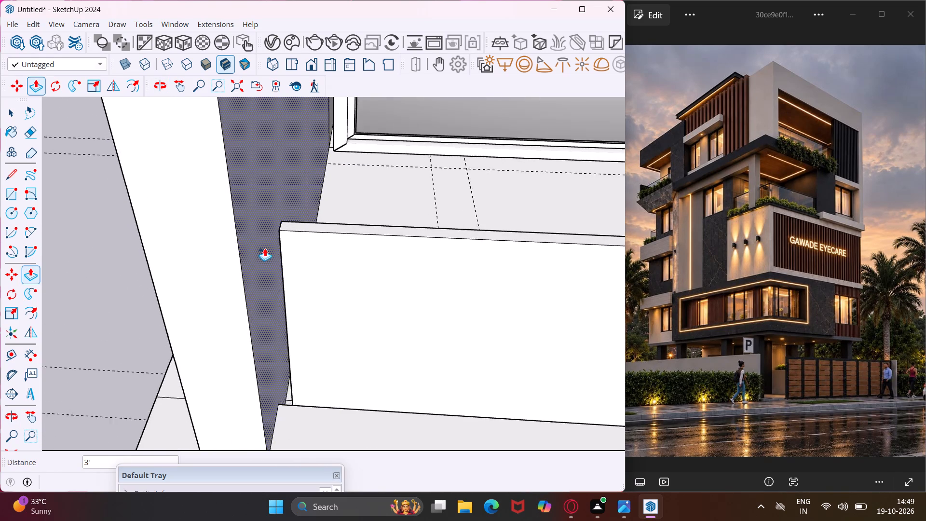
scroll(265, 248, up, 8)
middle_drag(274, 257, 325, 262)
scroll(287, 273, up, 4)
click(342, 292)
scroll(267, 296, down, 5)
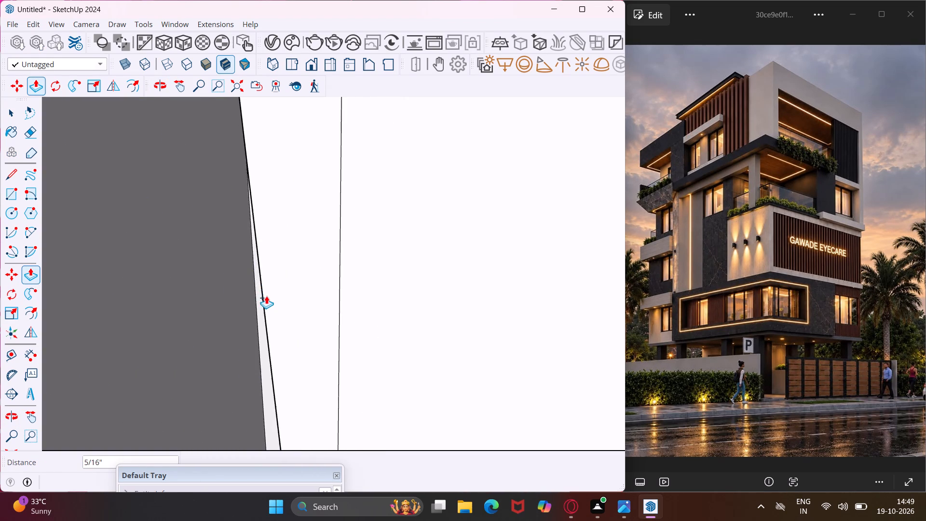
scroll(263, 296, down, 9)
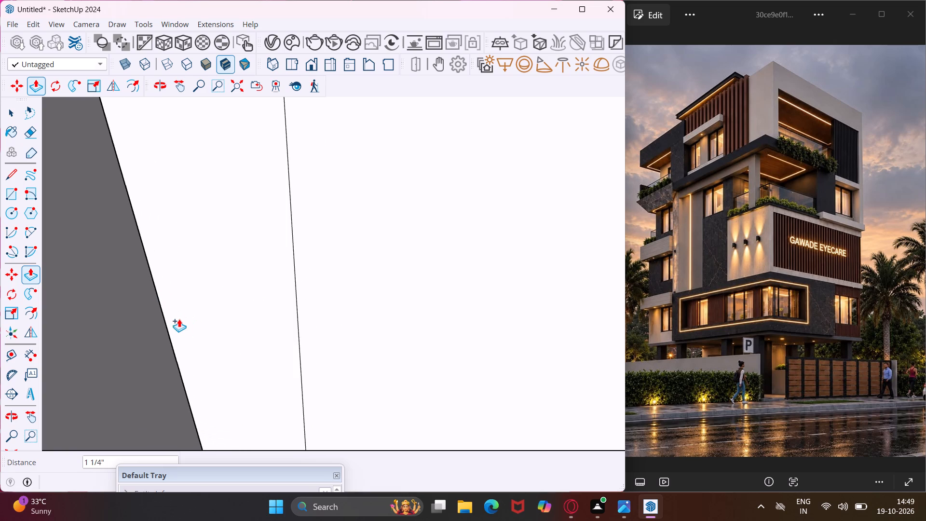
scroll(179, 319, down, 7)
scroll(179, 319, down, 16)
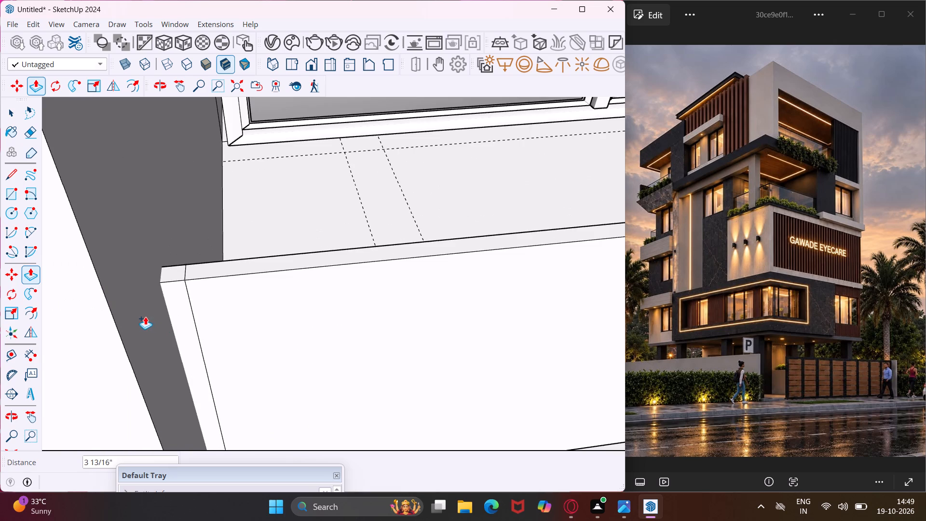
click(145, 316)
key(Escape)
key(space)
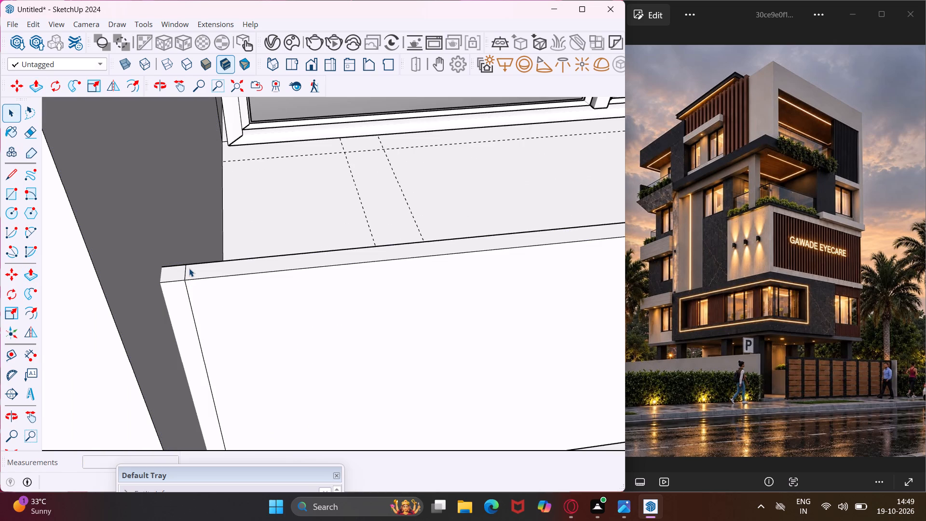
Erase the seam line across the top of the railing panel near its extended end.
key(e)
click(185, 270)
key(Escape)
key(space)
Draw a rectangle about 1 15/16" by 9/16" on the side wall, directly above the railing panel's top corner.
middle_drag(185, 270, 113, 280)
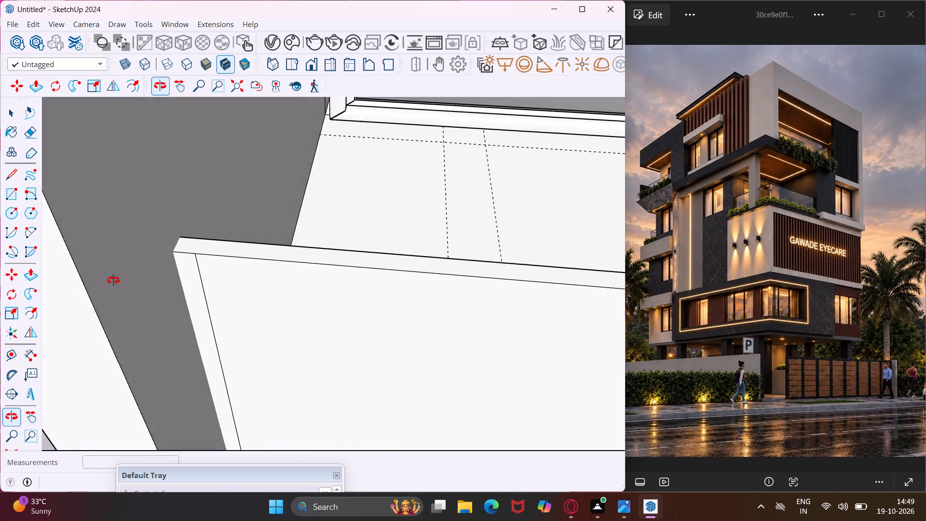
middle_drag(113, 280, 98, 274)
scroll(100, 247, down, 16)
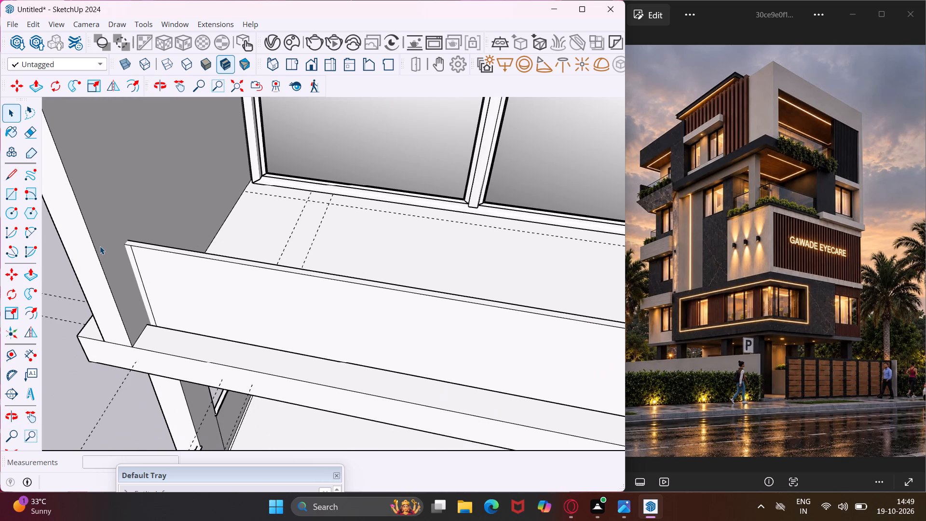
click(14, 202)
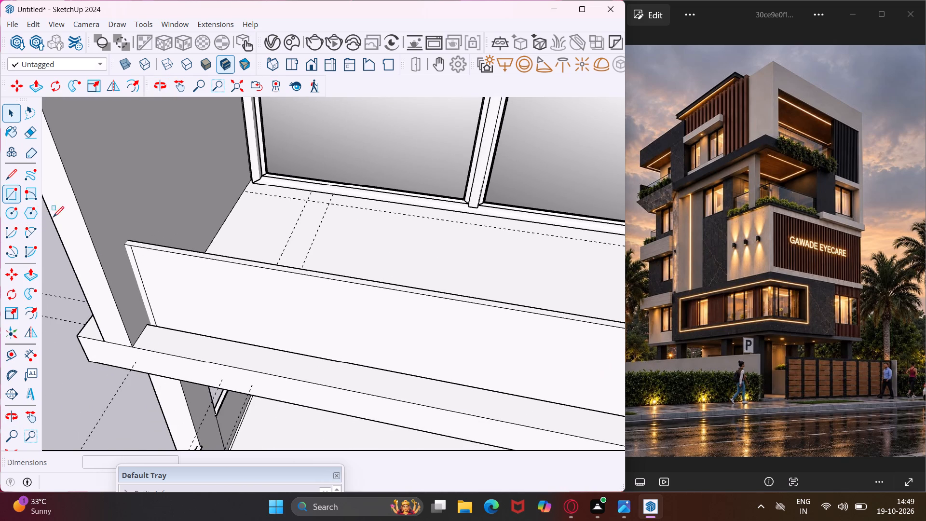
scroll(120, 247, up, 14)
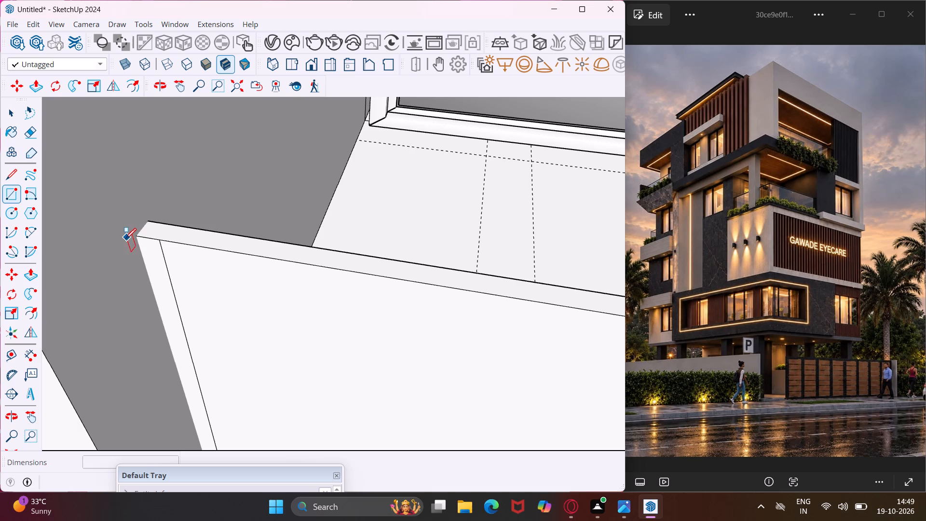
scroll(132, 241, up, 5)
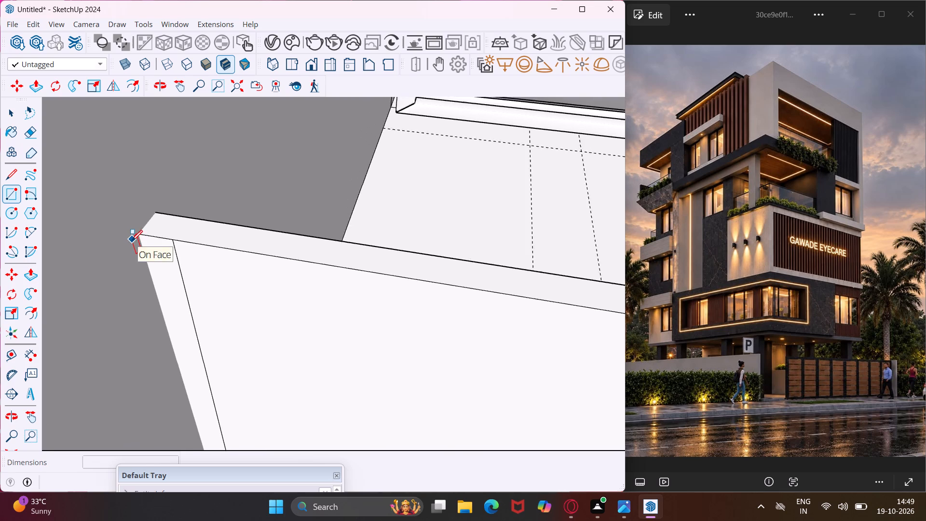
scroll(132, 241, up, 2)
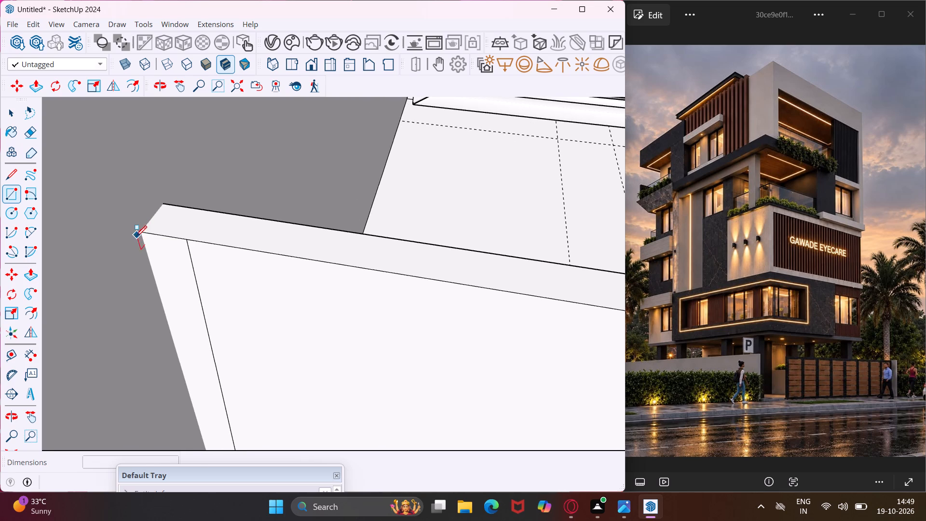
click(133, 241)
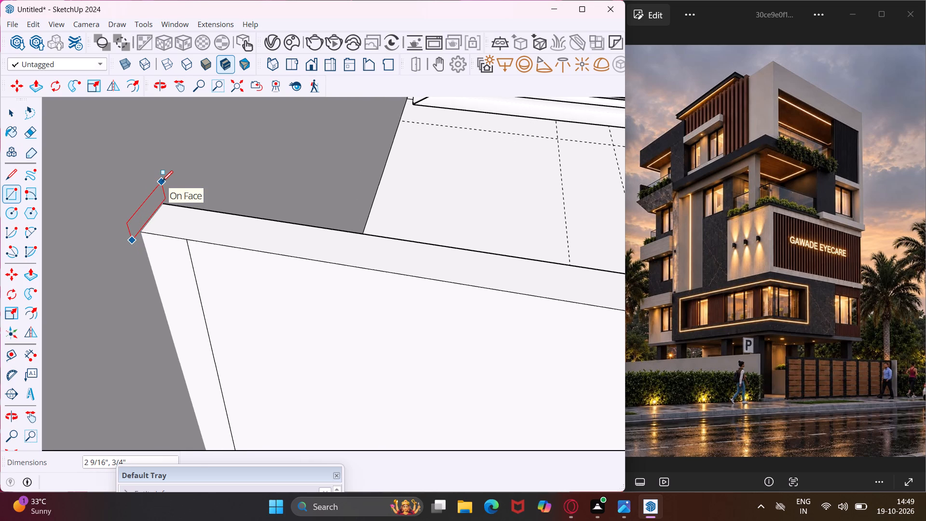
key(Escape)
scroll(168, 202, up, 7)
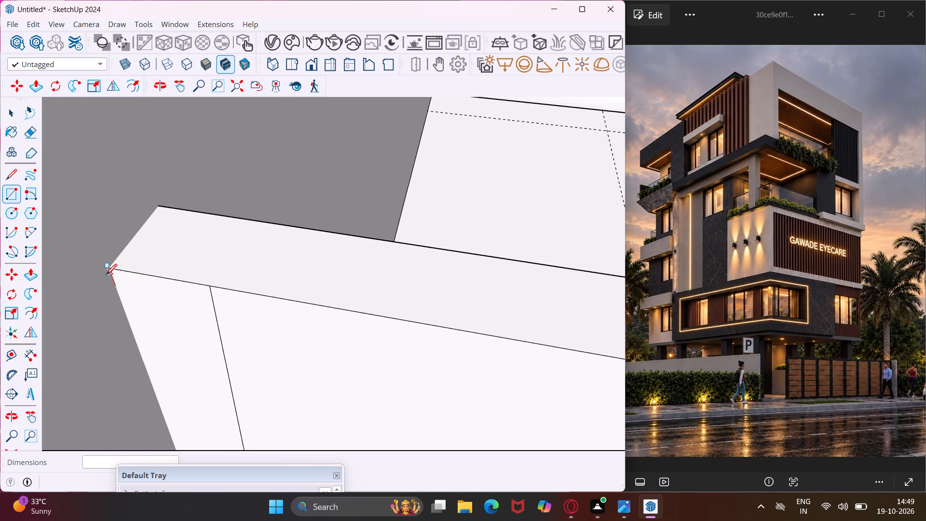
middle_drag(94, 283, 74, 284)
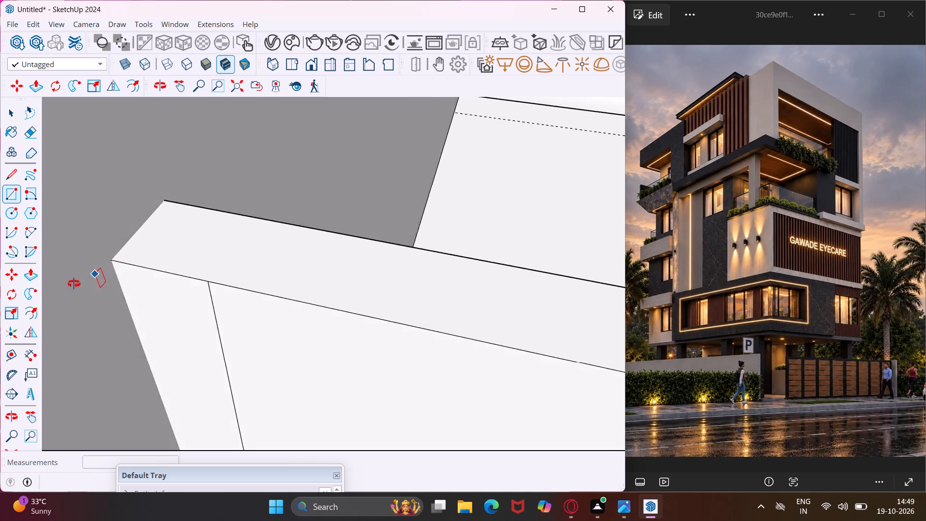
middle_drag(74, 284, 65, 284)
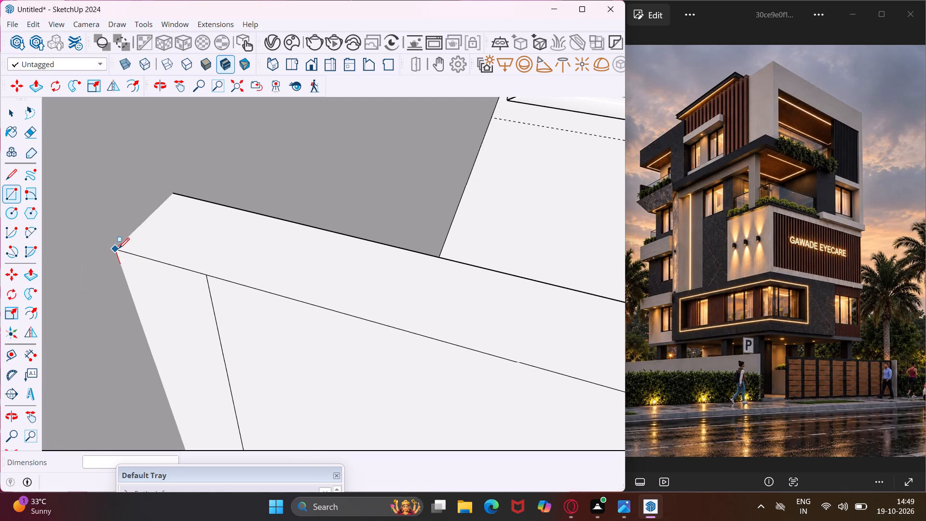
click(119, 248)
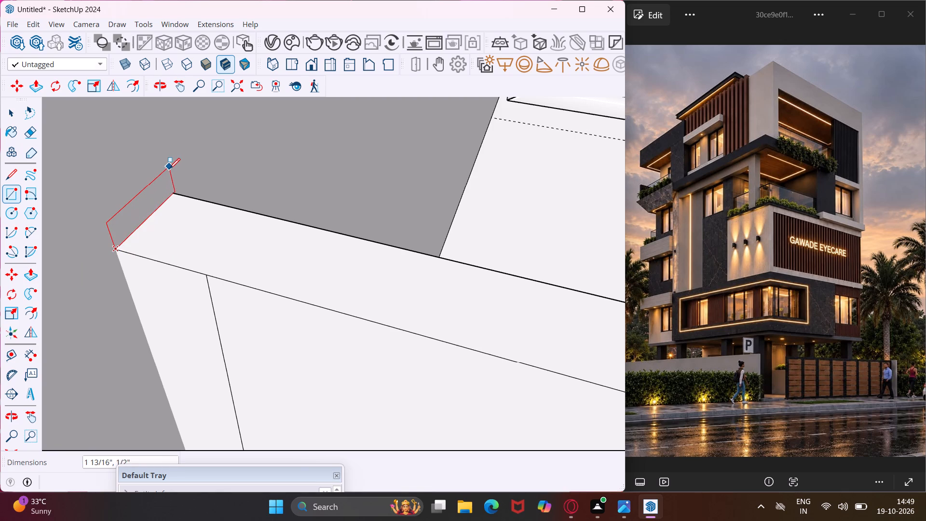
click(173, 164)
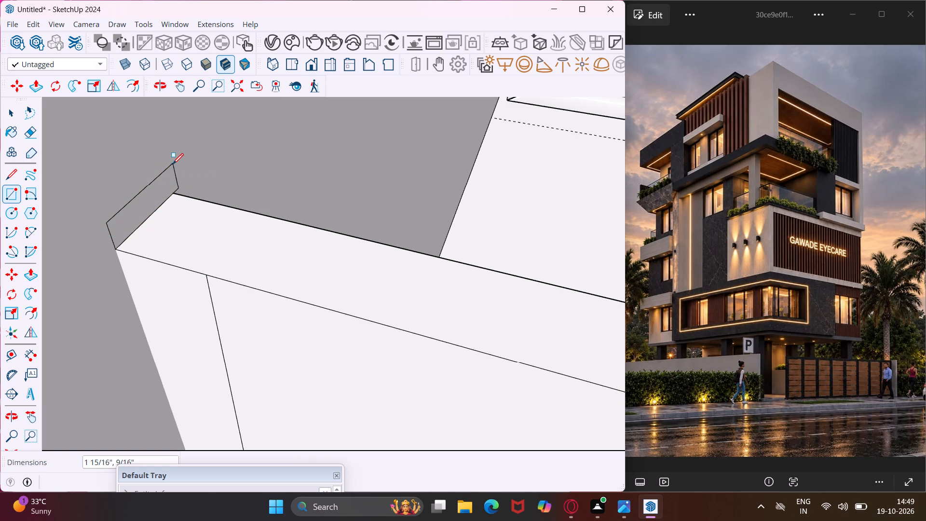
key(Escape)
key(space)
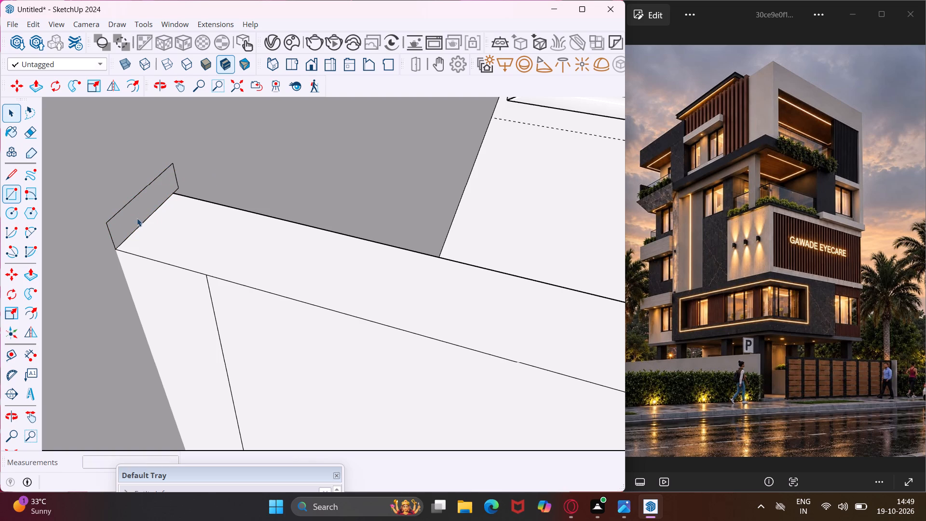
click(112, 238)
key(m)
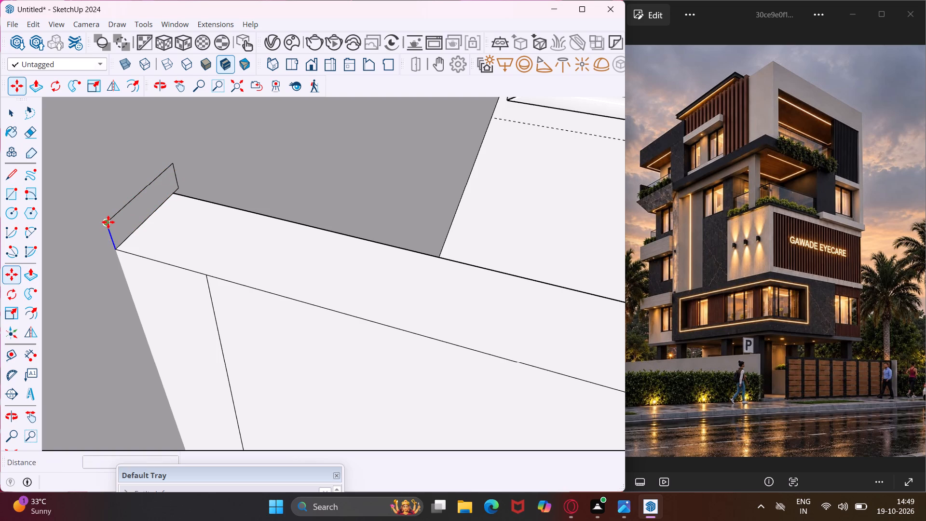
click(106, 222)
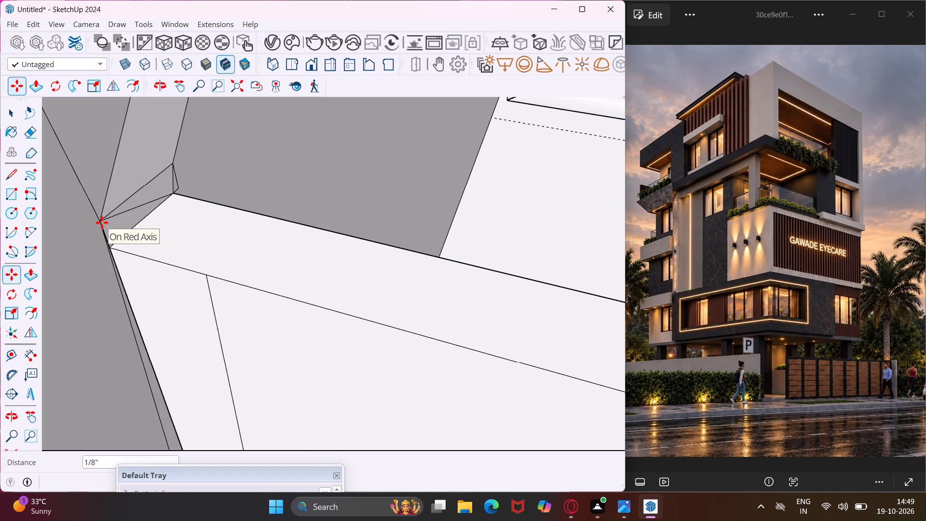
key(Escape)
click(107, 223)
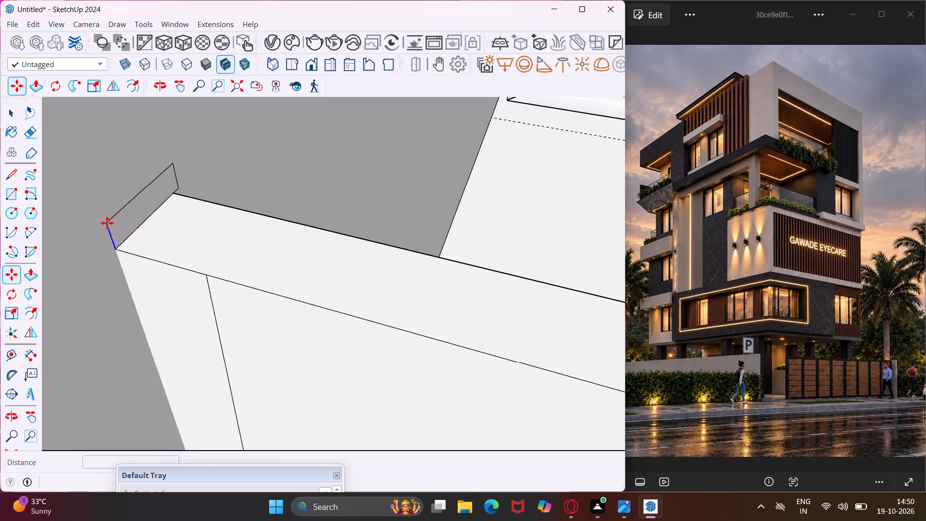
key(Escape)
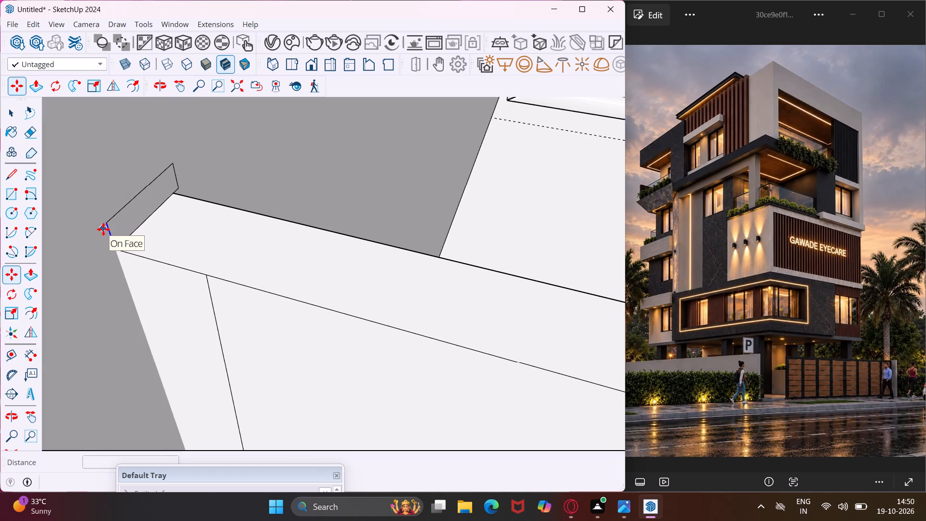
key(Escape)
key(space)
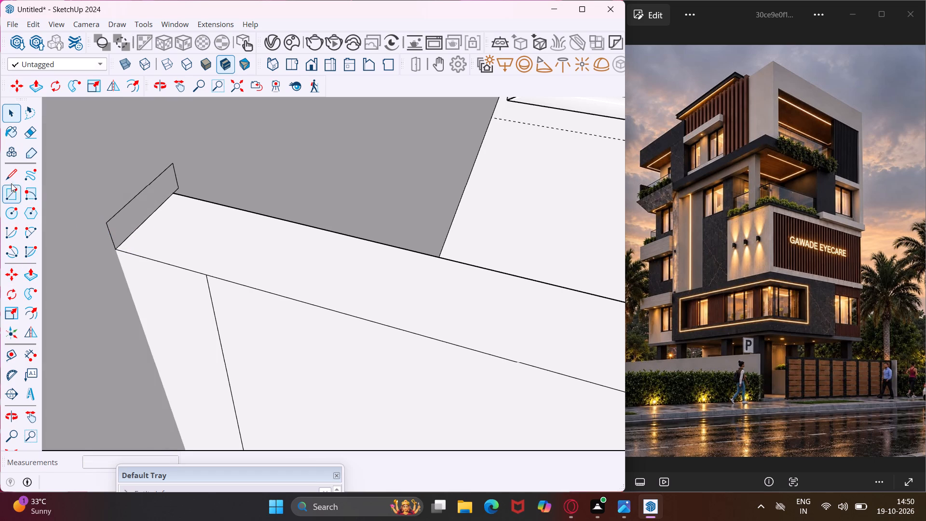
Extend the small cap profile about 3/8" outward past the railing panel's front corner with lines and erase the dividing edge.
click(13, 179)
click(107, 223)
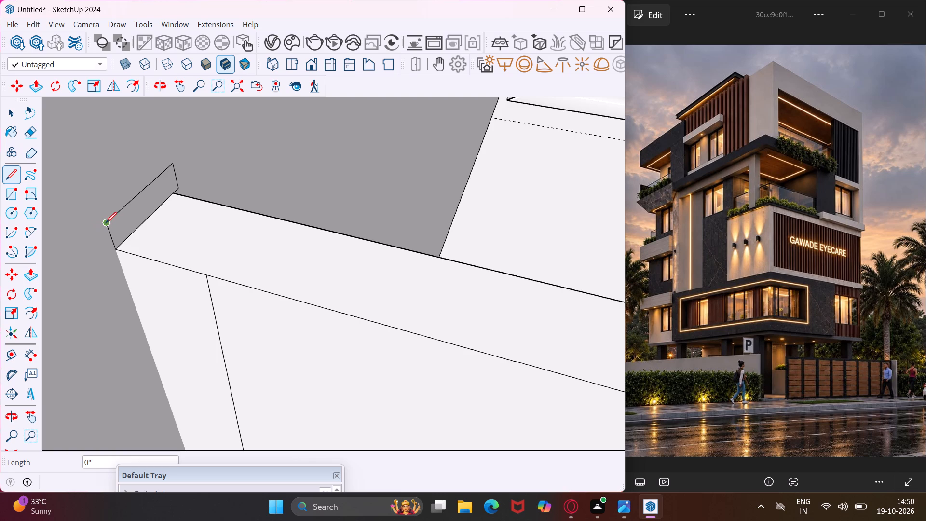
click(89, 234)
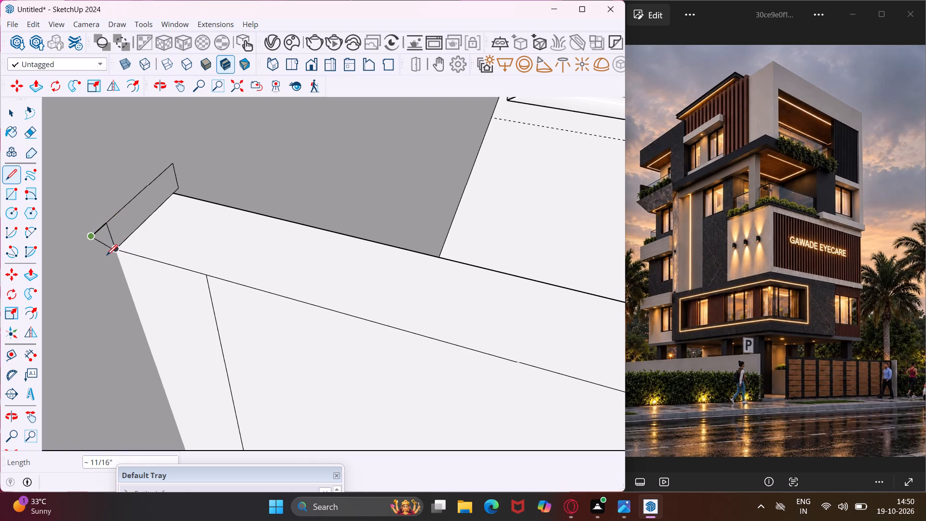
click(101, 262)
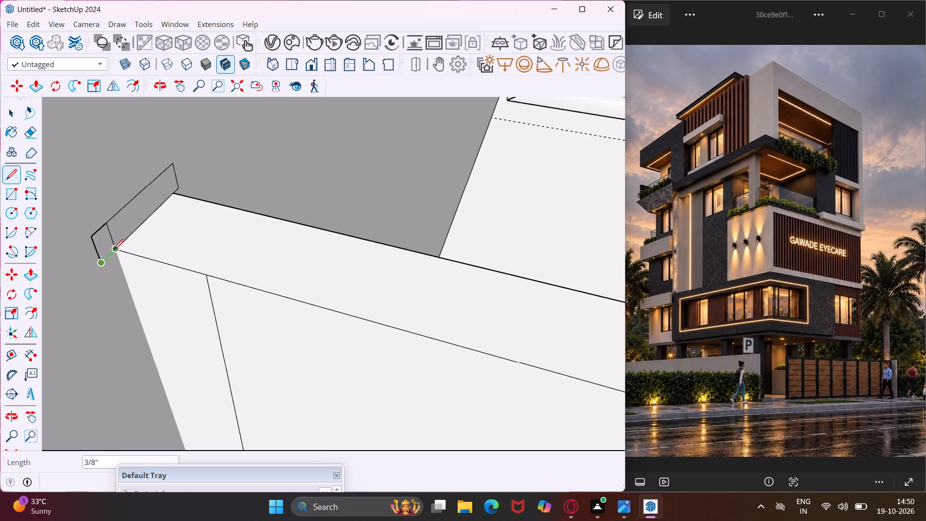
click(113, 250)
key(Escape)
key(space)
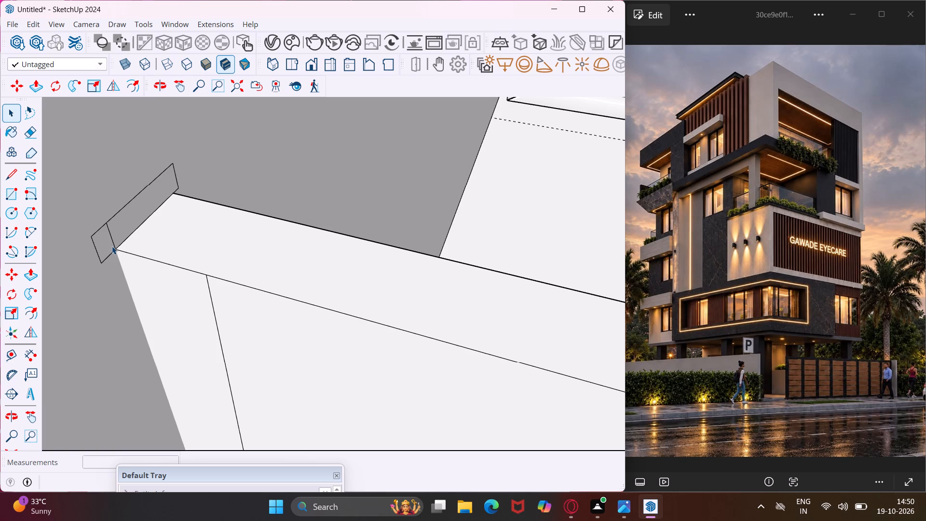
key(e)
click(110, 238)
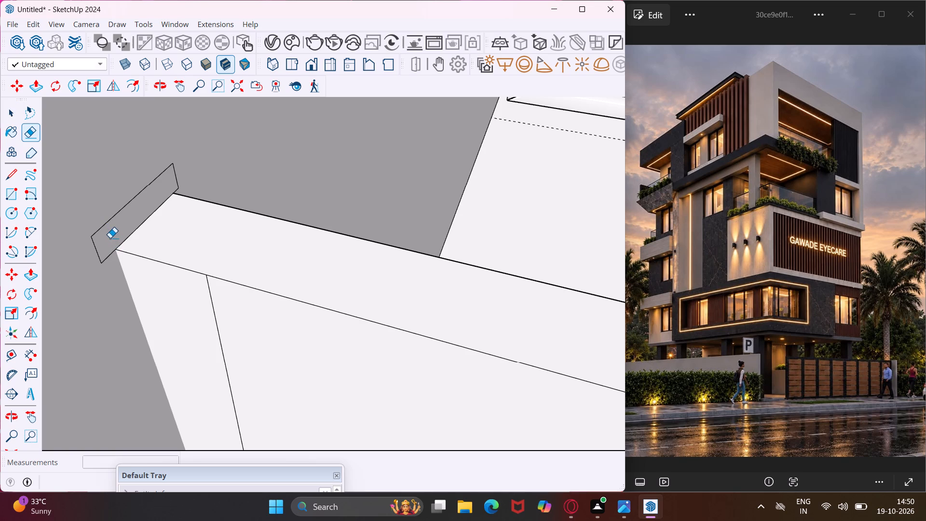
key(Escape)
key(space)
Sweep the cap profile along the railing panel's top face with Follow Me.
click(161, 242)
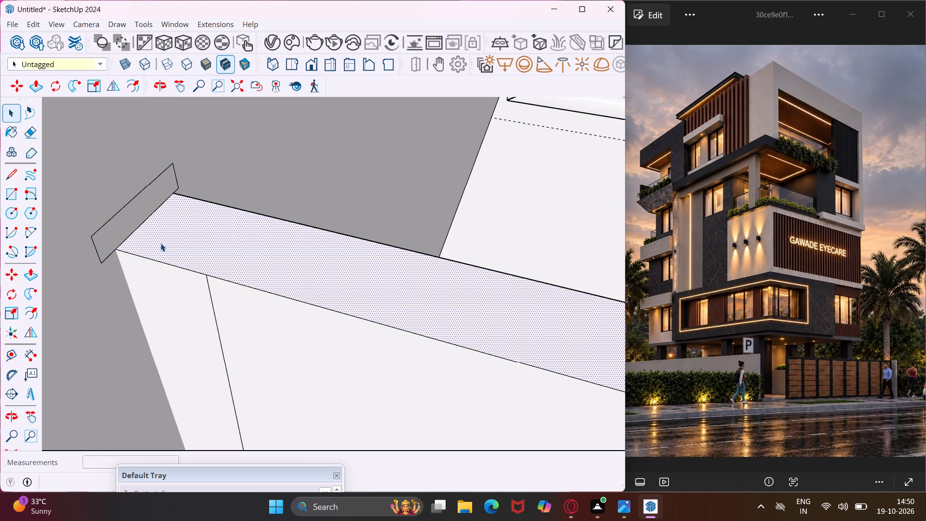
click(28, 293)
click(107, 245)
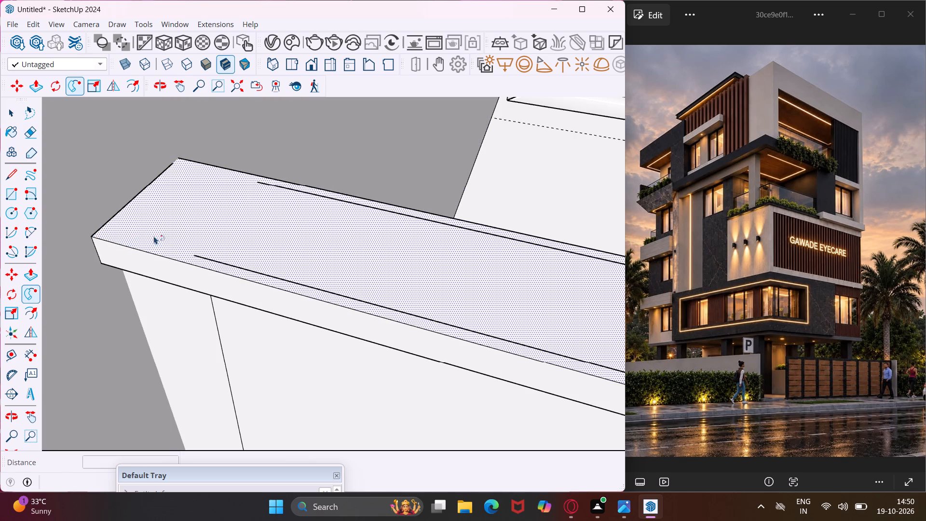
middle_drag(181, 245, 242, 25)
key(Escape)
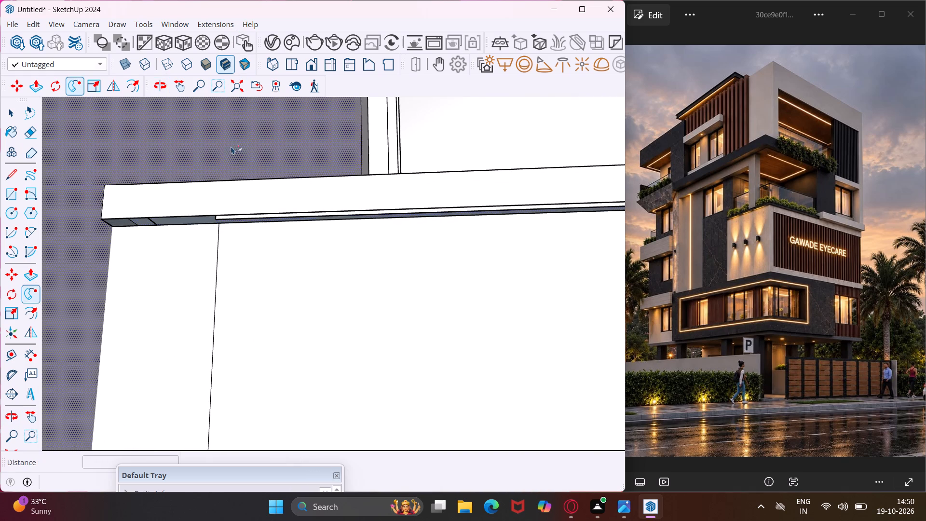
key(space)
Push/Pull the narrow strip under the railing cap's front overhang by 9/16".
middle_drag(198, 220, 204, 143)
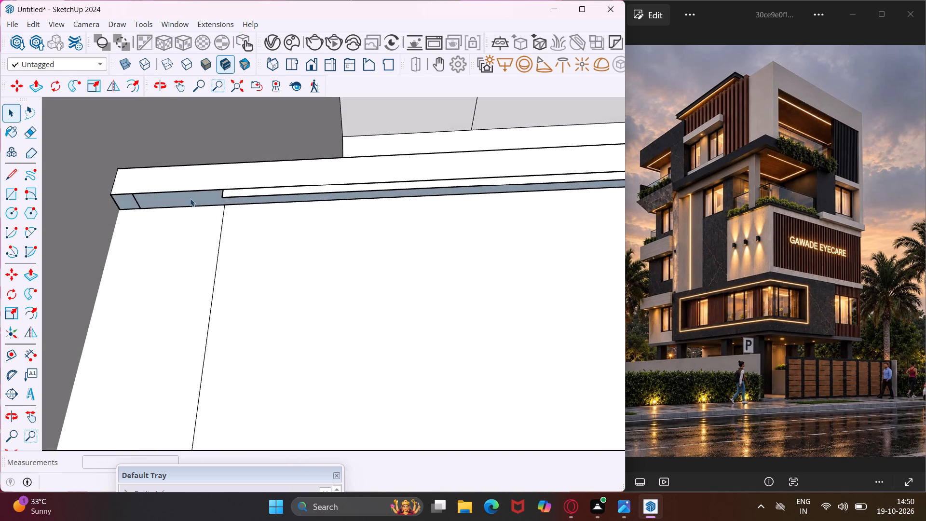
scroll(190, 198, up, 3)
click(190, 199)
key(p)
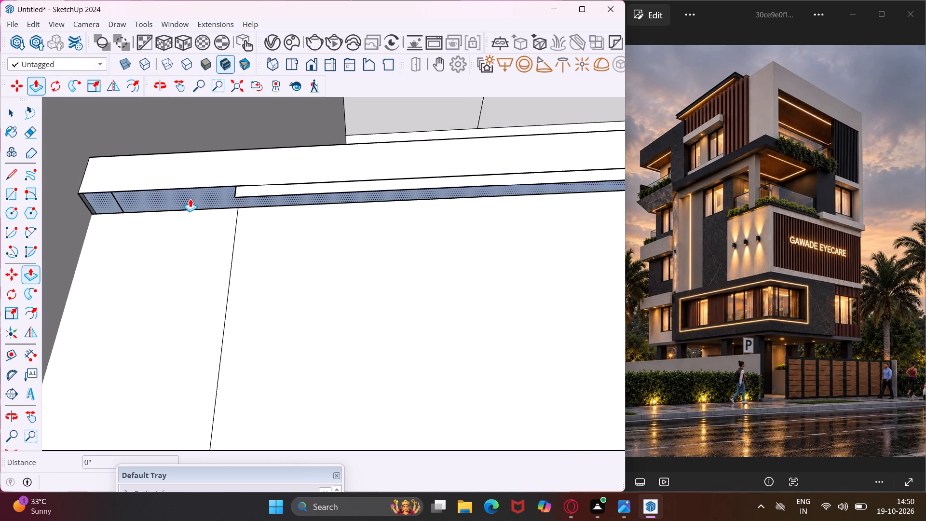
click(190, 199)
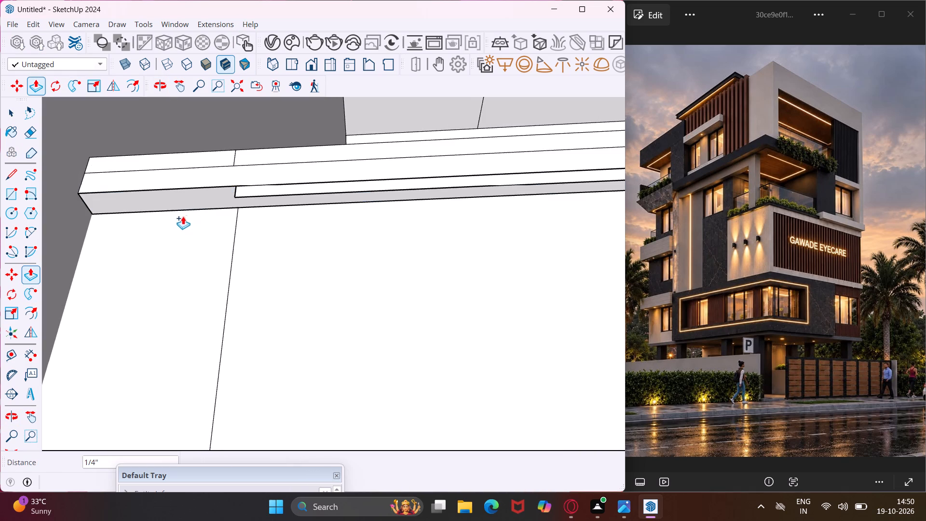
click(97, 190)
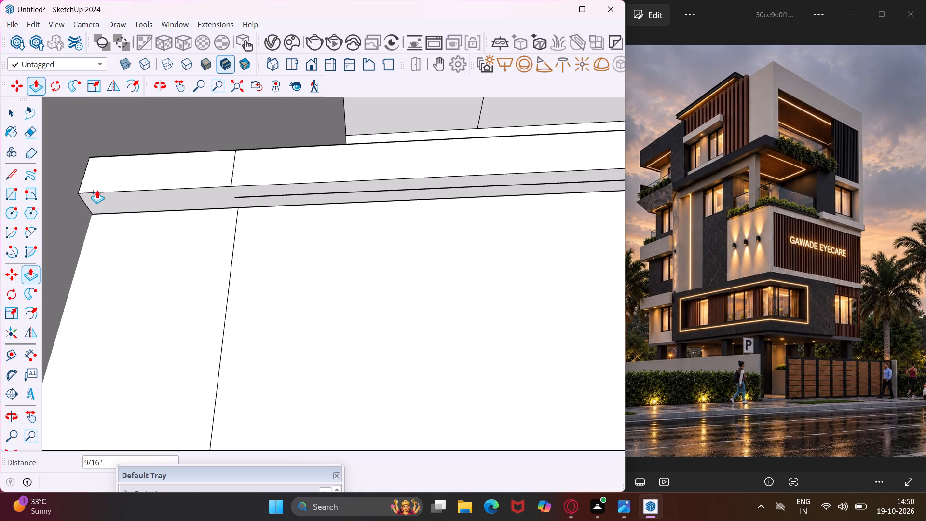
key(Escape)
key(space)
Erase the two stray lines crossing the ceiling of the open balcony below the top storey.
scroll(171, 174, down, 18)
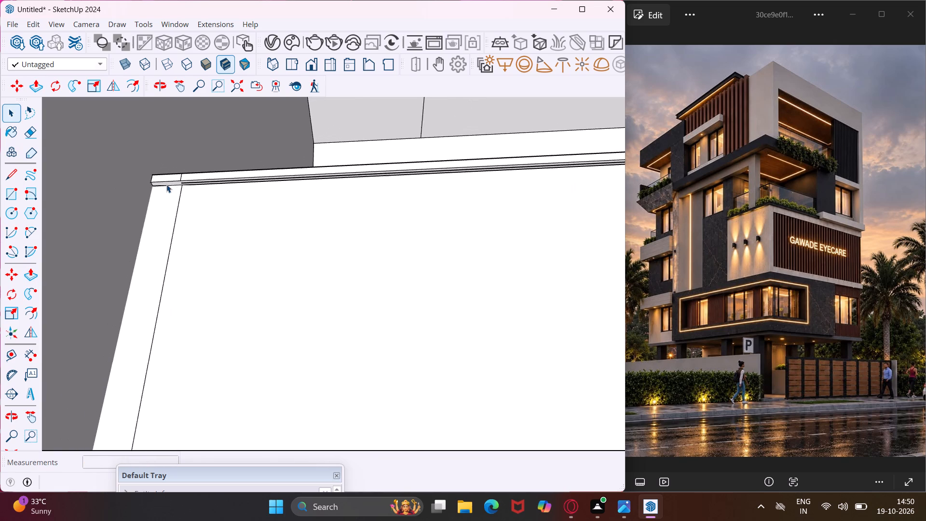
scroll(166, 184, down, 20)
scroll(156, 226, down, 12)
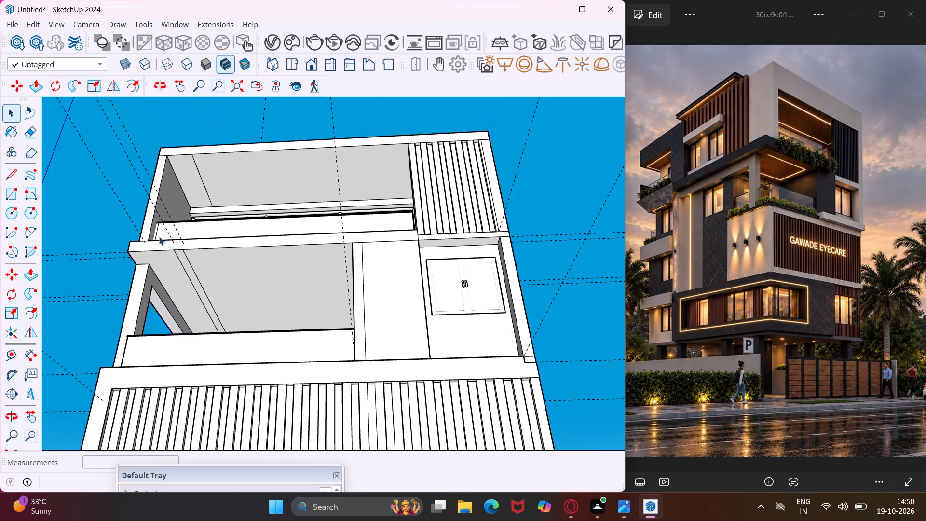
scroll(173, 261, down, 5)
middle_drag(179, 272, 269, 335)
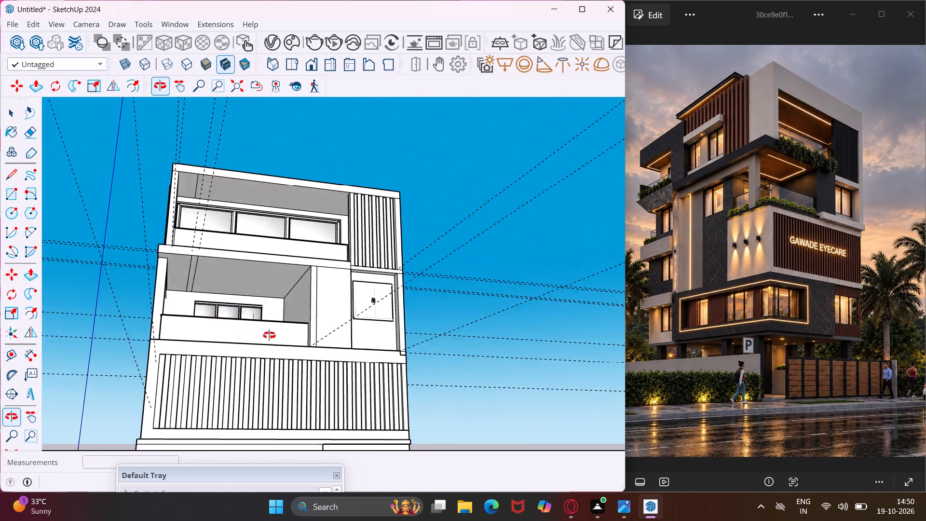
middle_drag(269, 335, 289, 344)
scroll(209, 263, up, 9)
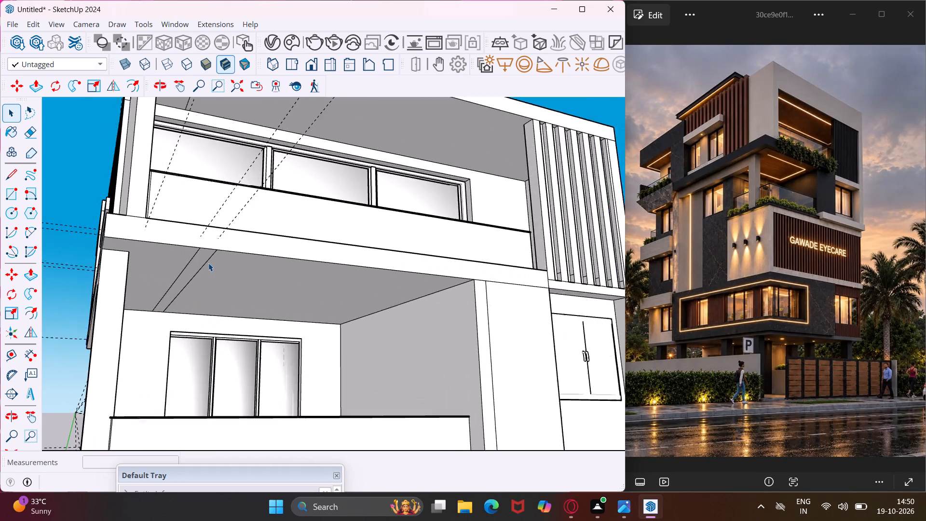
scroll(208, 263, up, 5)
key(e)
click(207, 263)
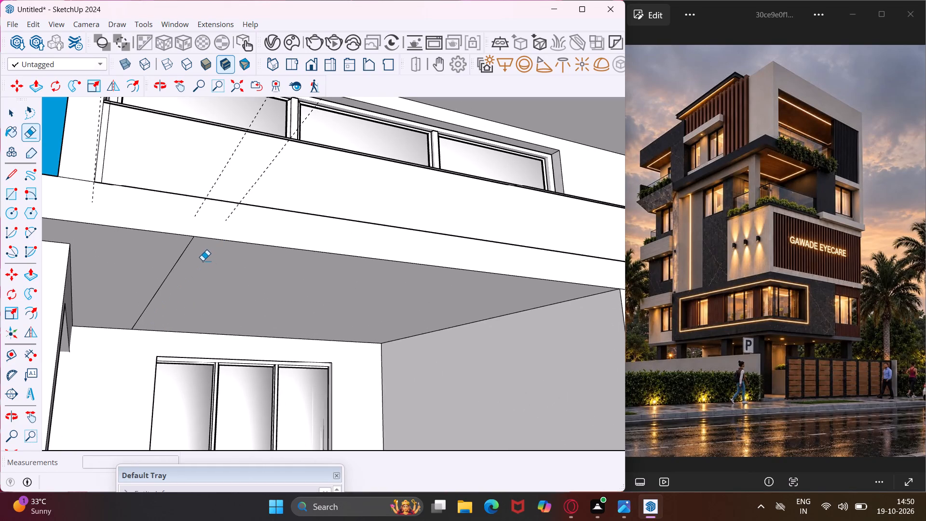
click(183, 256)
key(Escape)
key(space)
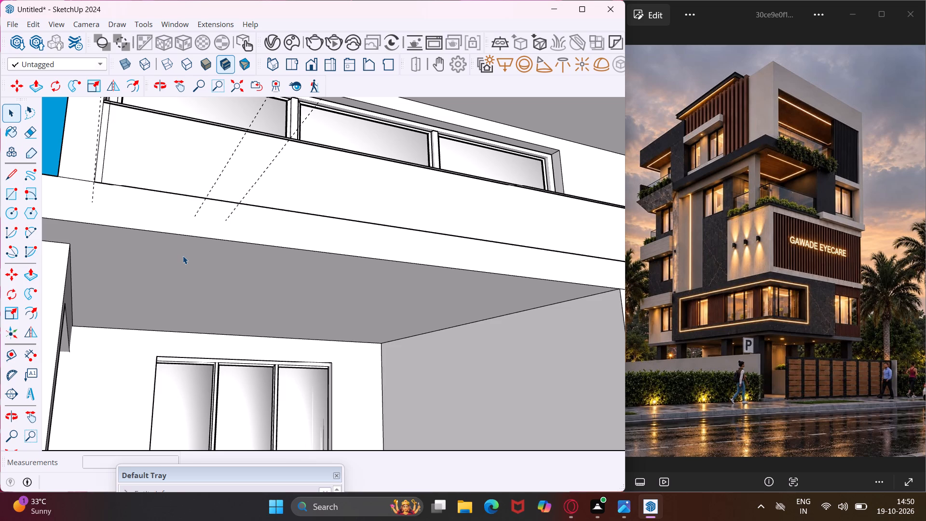
Draw an inset rectangle about 12' 3 3/16" by 12' 10 11/16" on the lower balcony's ceiling.
scroll(200, 247, down, 5)
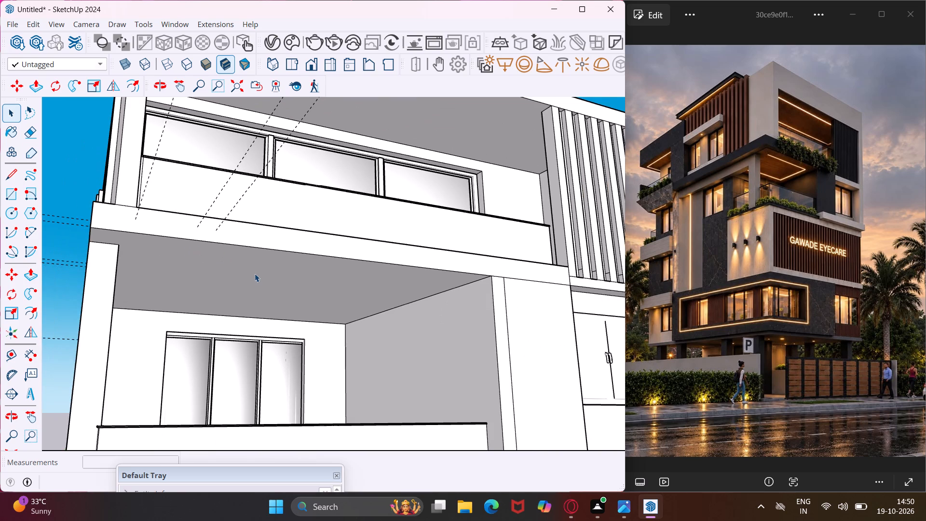
middle_drag(255, 274, 214, 265)
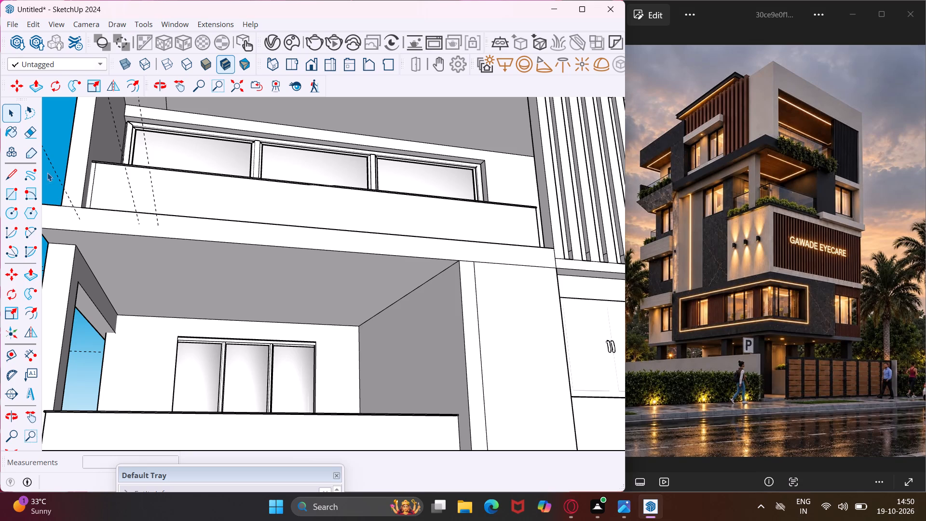
click(17, 195)
middle_drag(206, 253, 300, 252)
scroll(337, 321, up, 3)
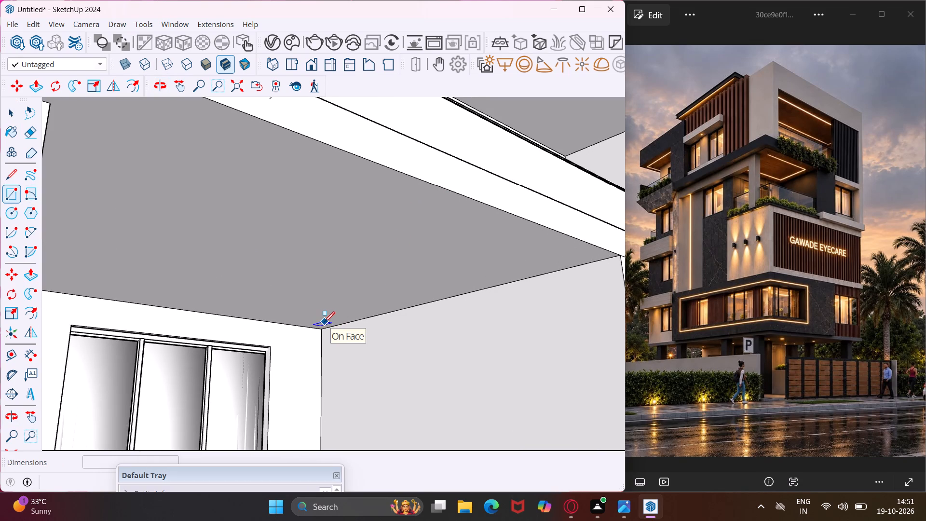
click(320, 316)
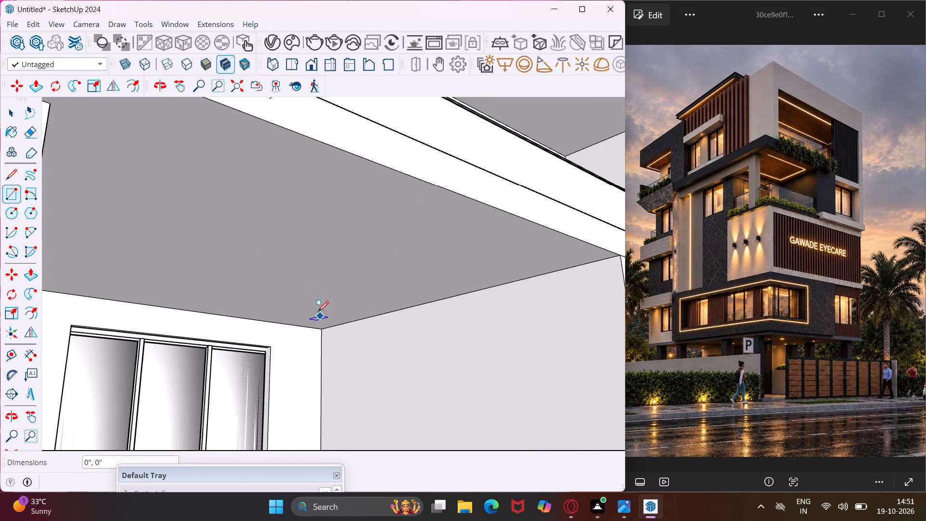
scroll(295, 274, down, 7)
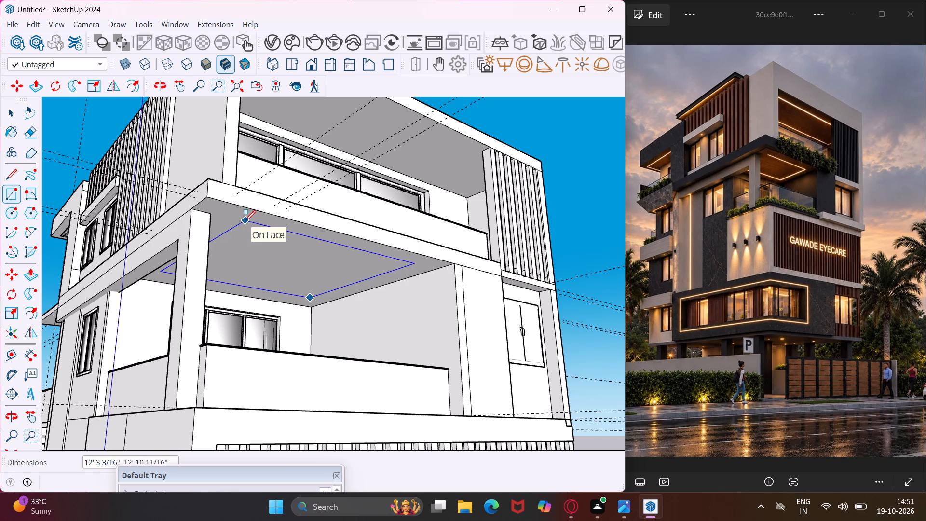
click(245, 221)
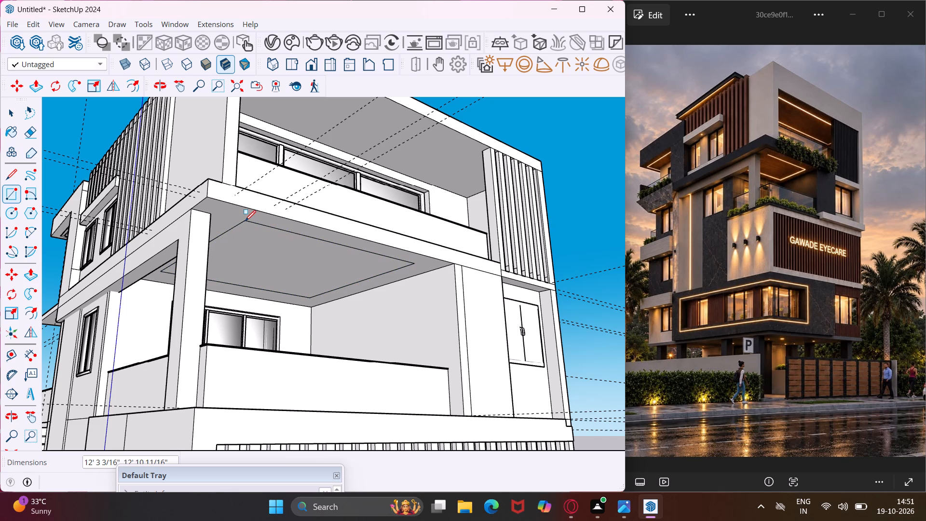
key(Escape)
key(space)
Offset the ceiling rectangle inward by about 4 7/16" to form a narrow border strip.
click(262, 250)
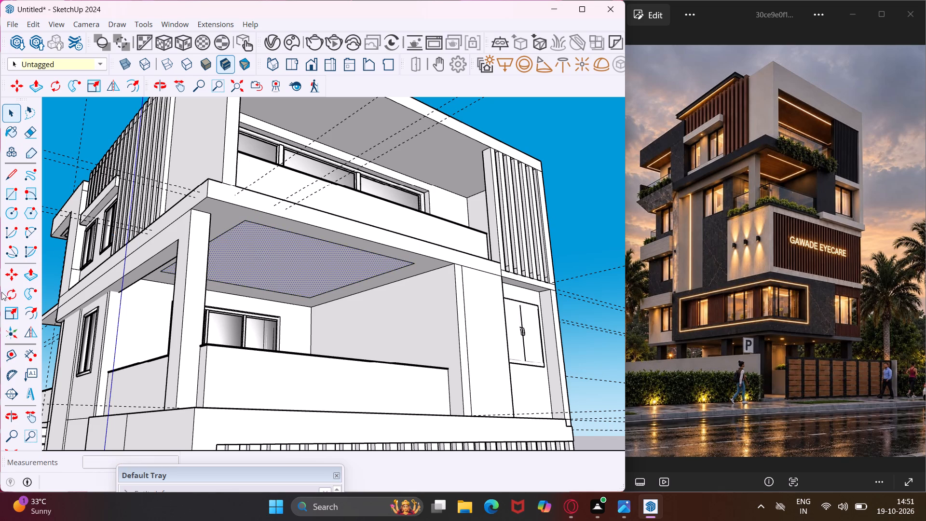
click(26, 312)
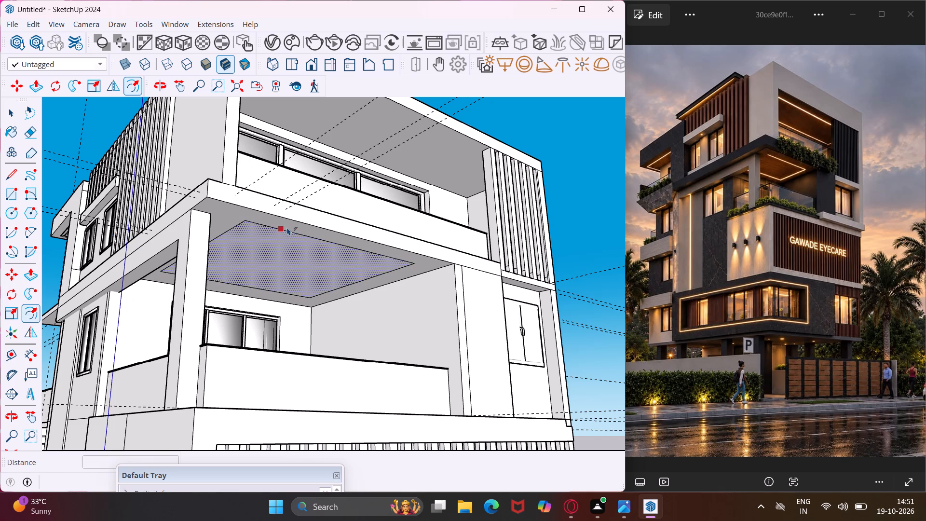
scroll(287, 227, up, 6)
click(283, 245)
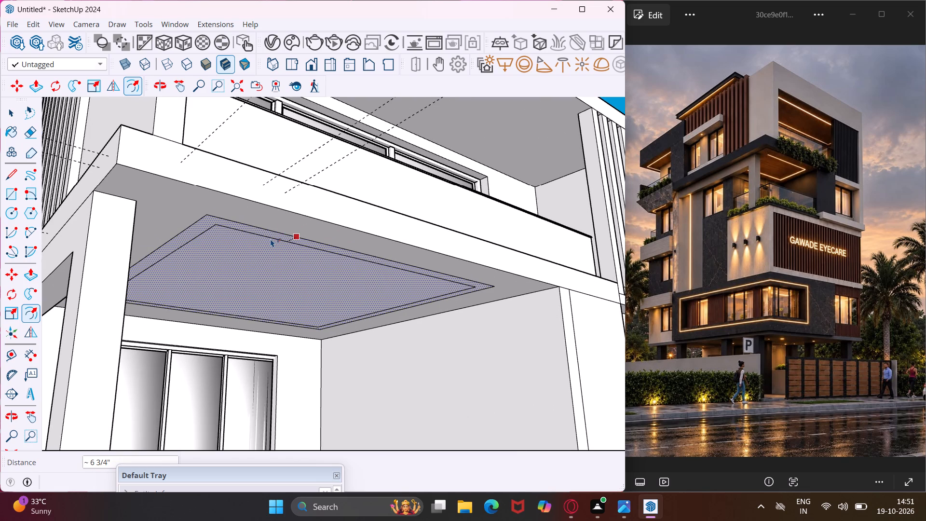
click(271, 236)
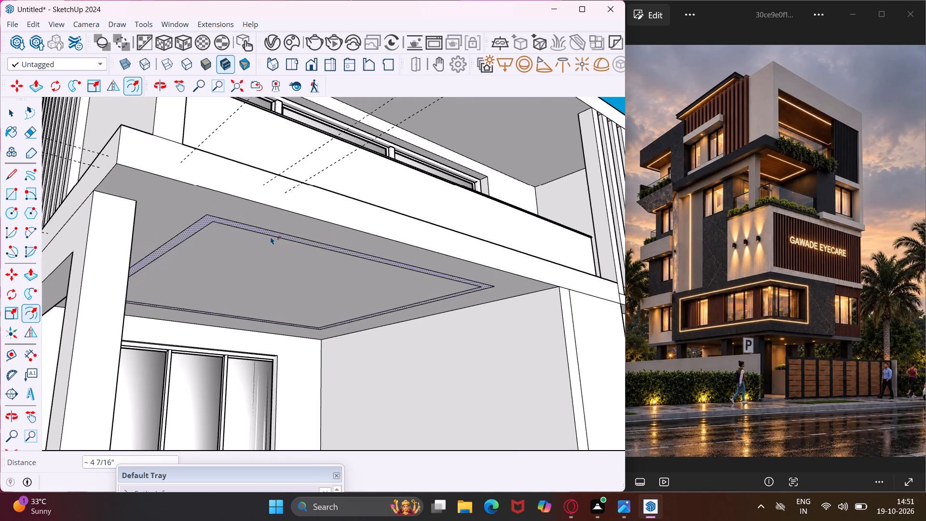
Push/Pull the narrow border strip on the lower balcony's ceiling upward by 1 5/8" to recess it.
key(Escape)
key(space)
scroll(216, 226, up, 7)
click(200, 221)
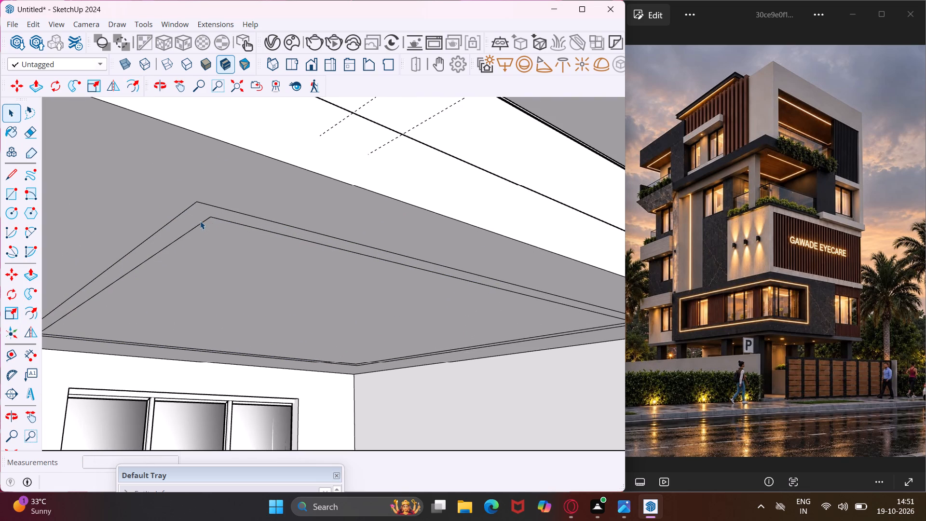
key(p)
click(200, 221)
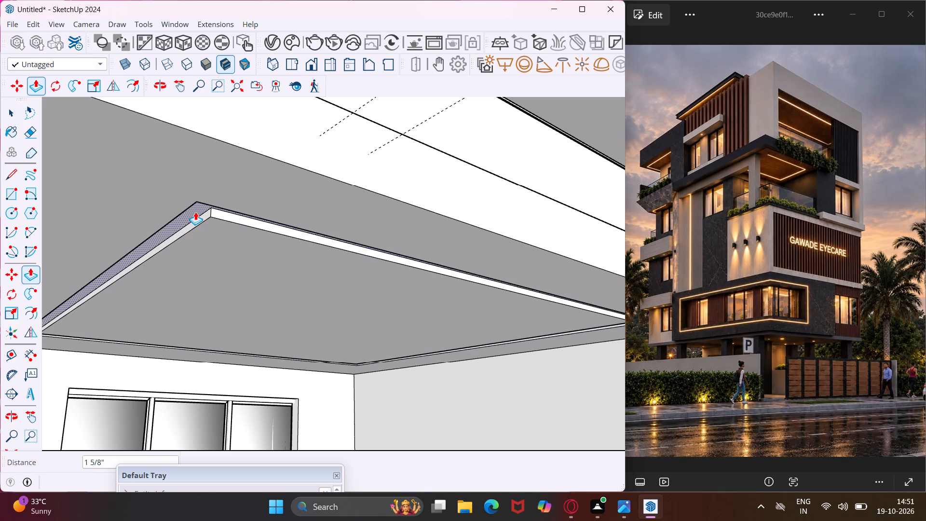
click(195, 212)
key(Escape)
key(space)
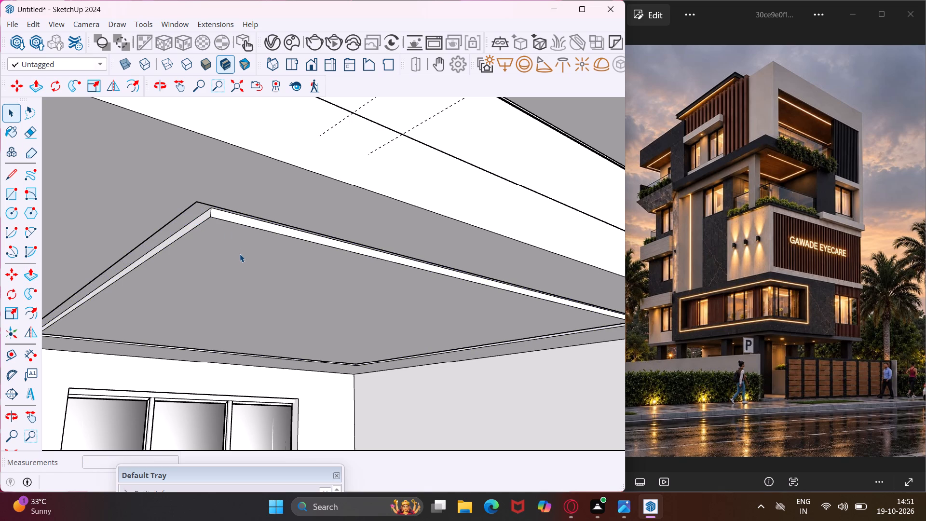
Outline the outer corner of the slab underside above the side balcony's glazed door with three connected line segments.
scroll(240, 254, down, 20)
scroll(241, 259, down, 5)
middle_drag(214, 344, 338, 398)
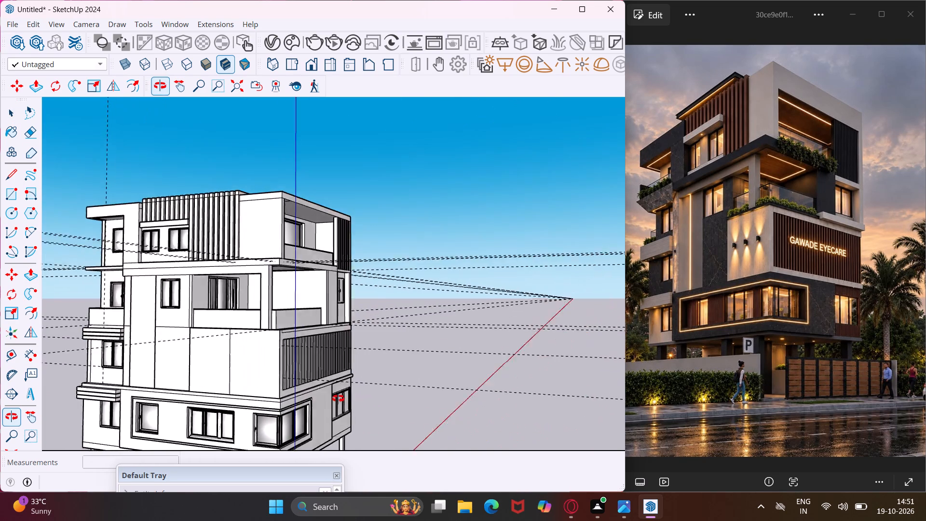
middle_drag(338, 398, 373, 394)
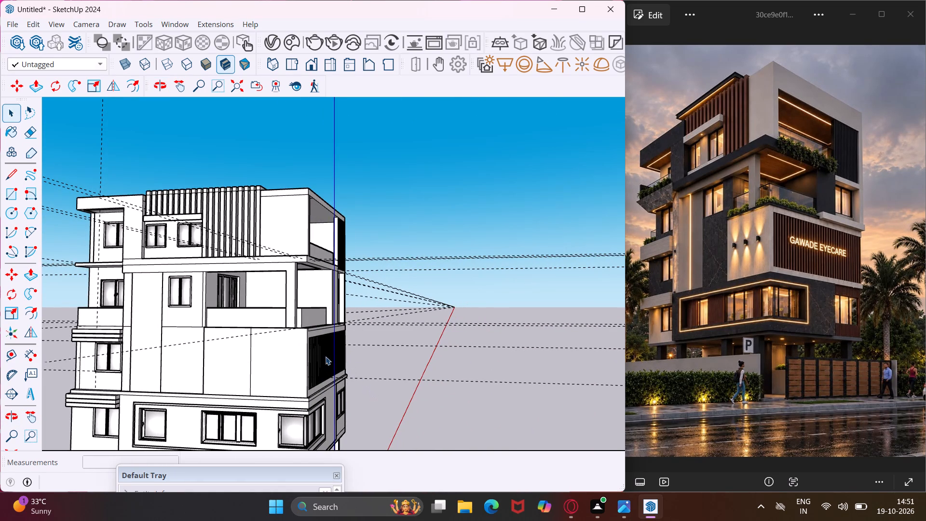
middle_drag(343, 366, 433, 392)
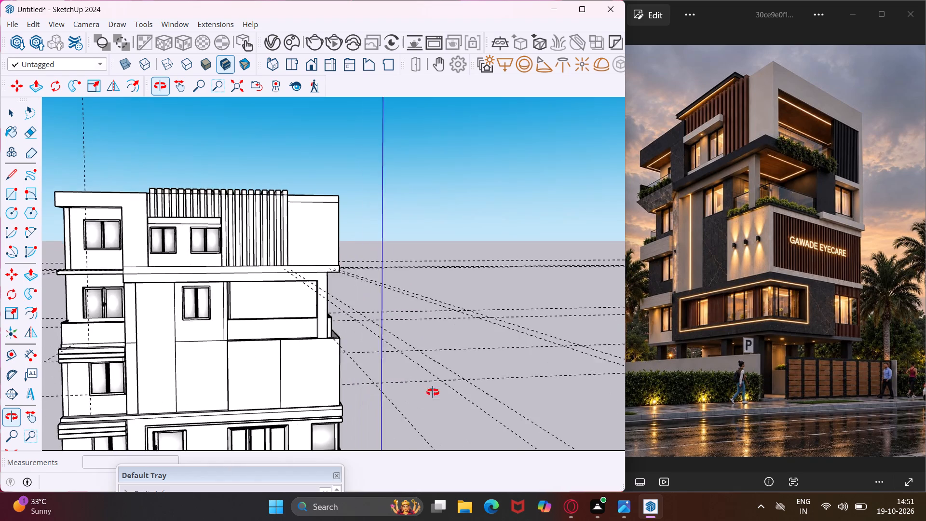
middle_drag(433, 392, 611, 380)
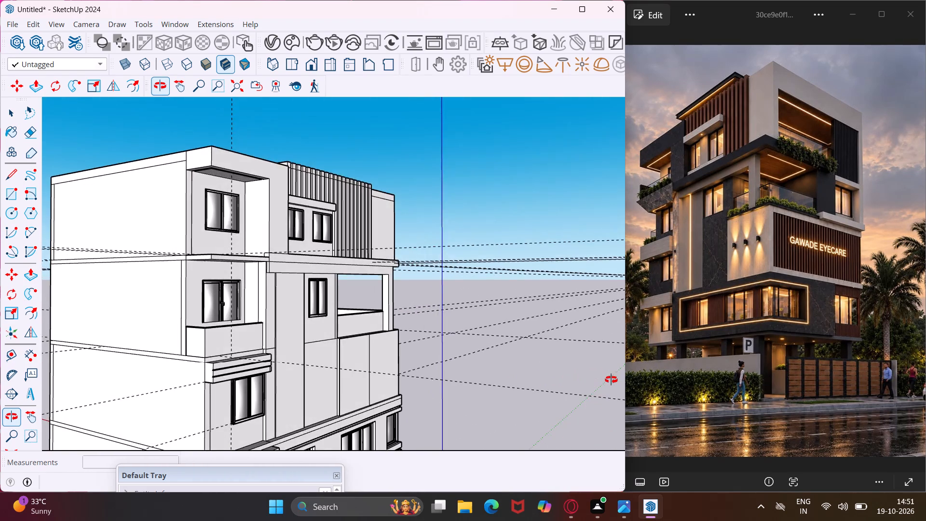
middle_drag(611, 380, 620, 418)
scroll(234, 323, up, 2)
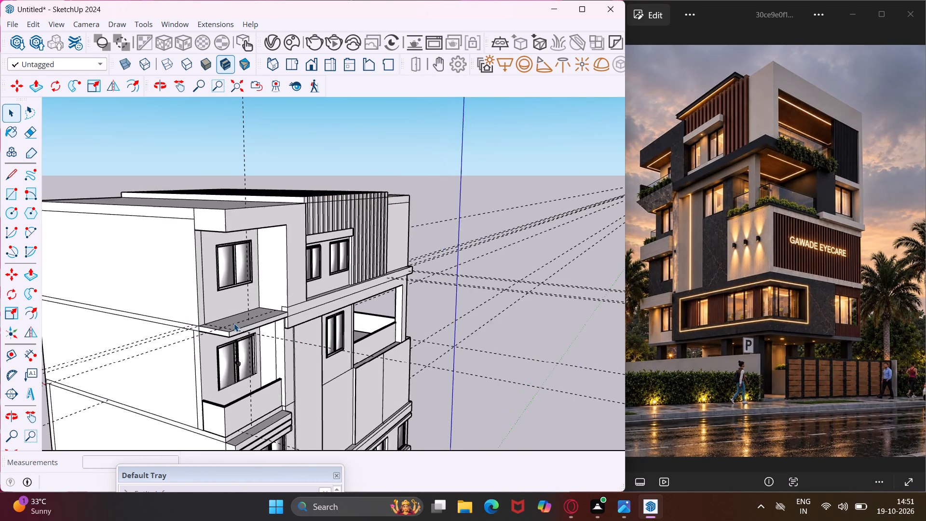
scroll(234, 323, up, 6)
middle_drag(223, 330, 240, 331)
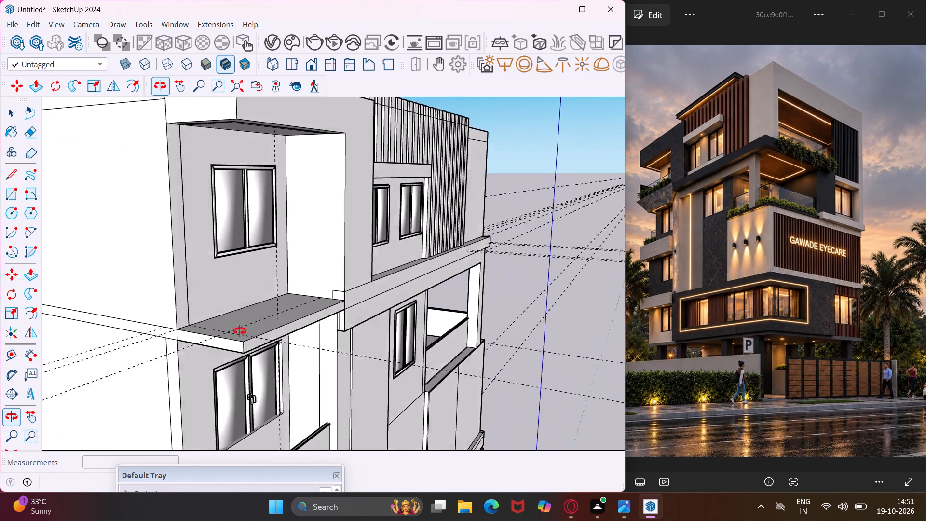
middle_drag(240, 331, 186, 256)
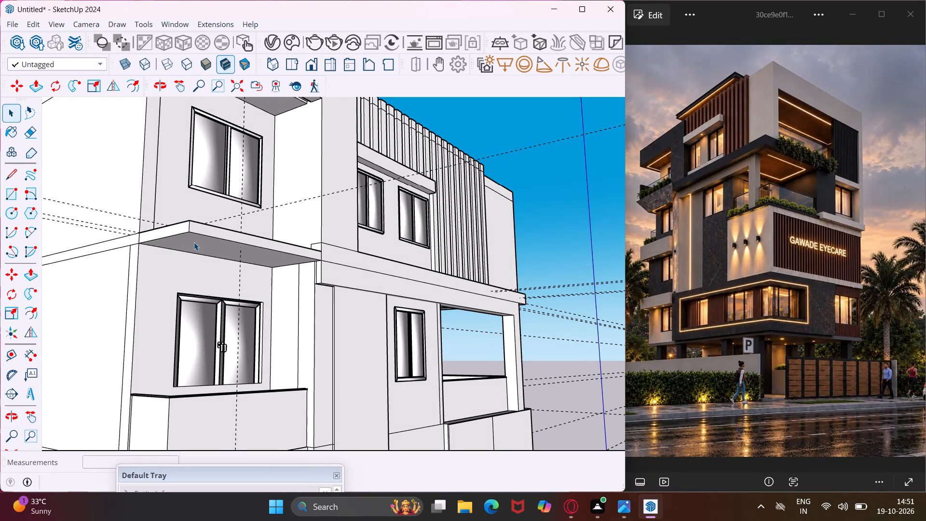
middle_drag(194, 242, 138, 232)
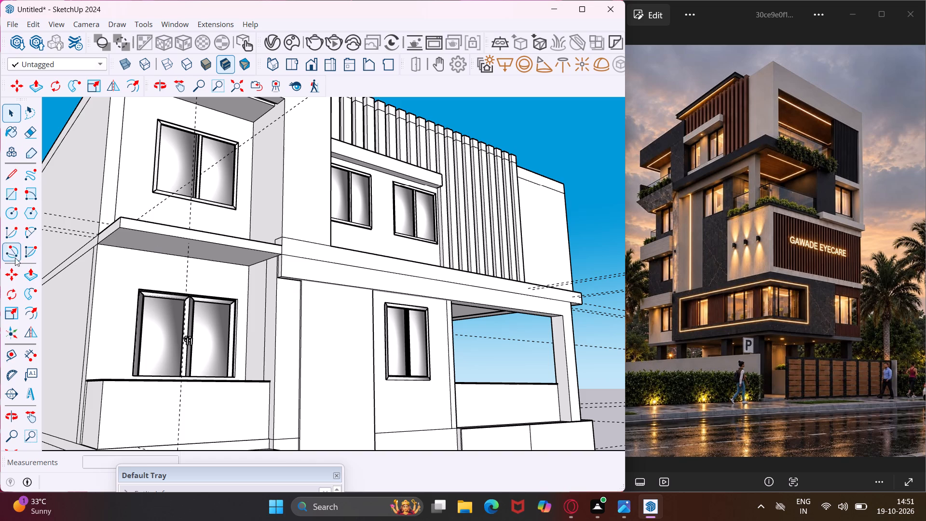
click(6, 176)
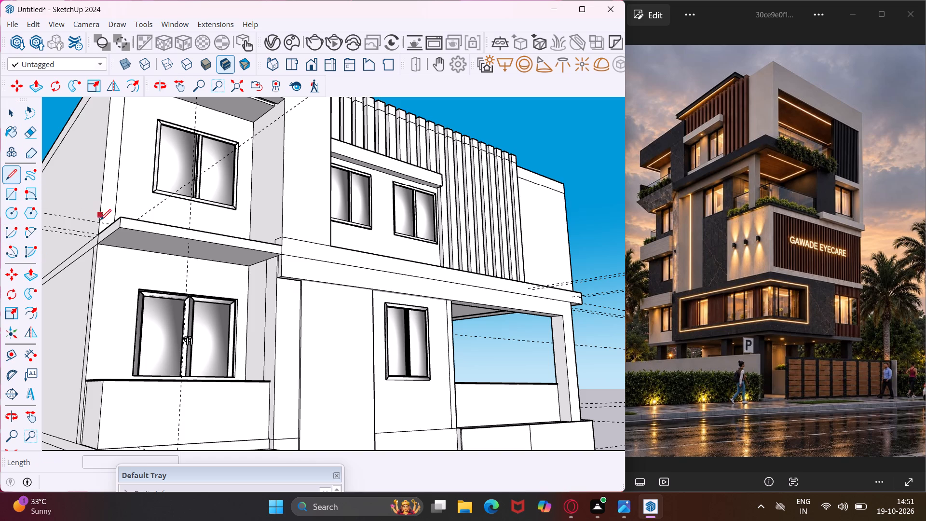
scroll(120, 233, up, 3)
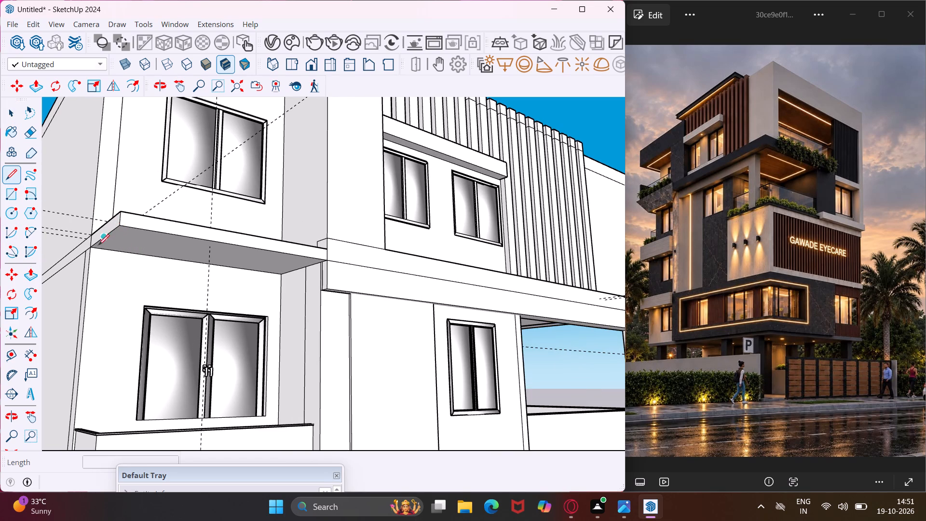
click(92, 248)
middle_drag(131, 242, 150, 191)
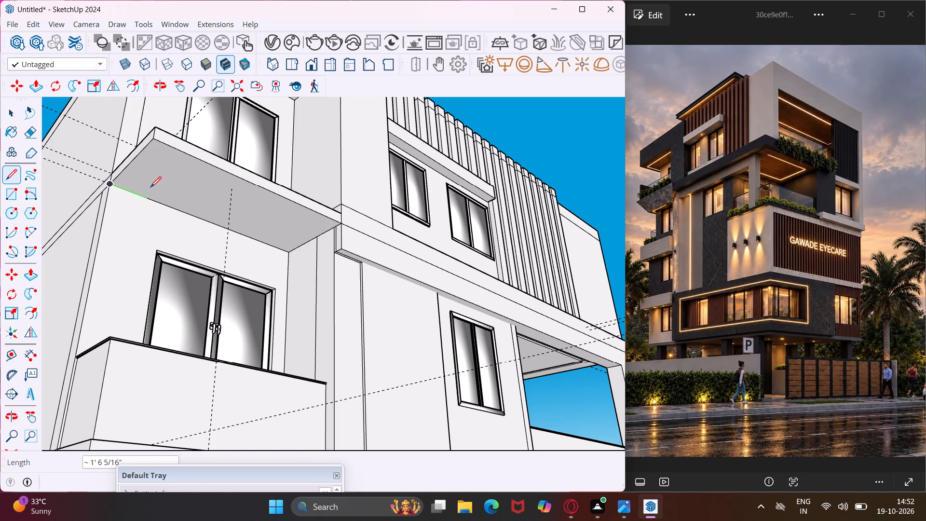
scroll(140, 189, up, 3)
click(143, 185)
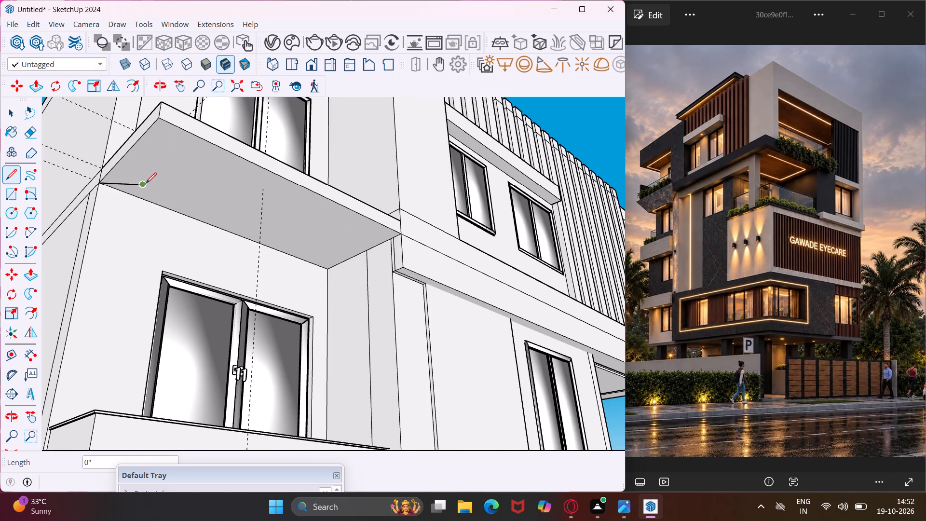
click(175, 153)
click(158, 121)
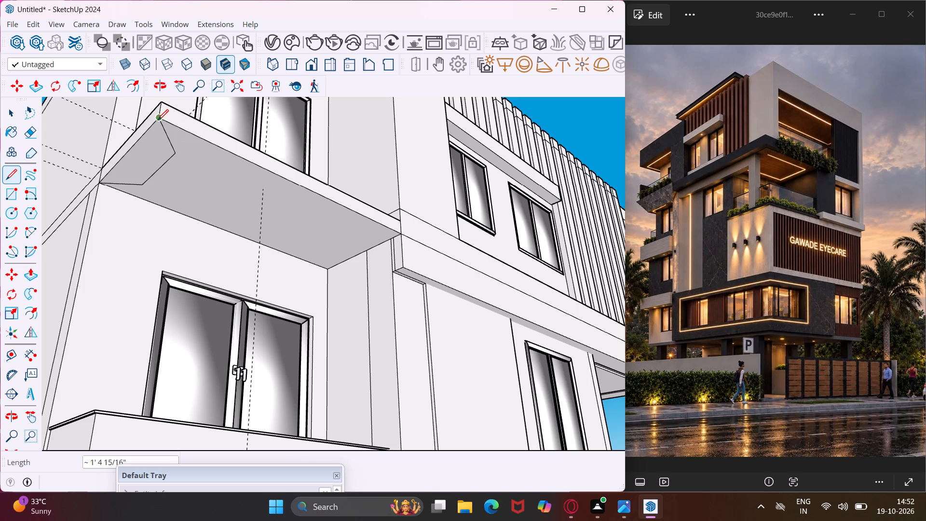
key(Escape)
key(space)
Push/Pull the rest of that slab's underside, outside the corner outline, down by 1' 3 11/16".
click(182, 152)
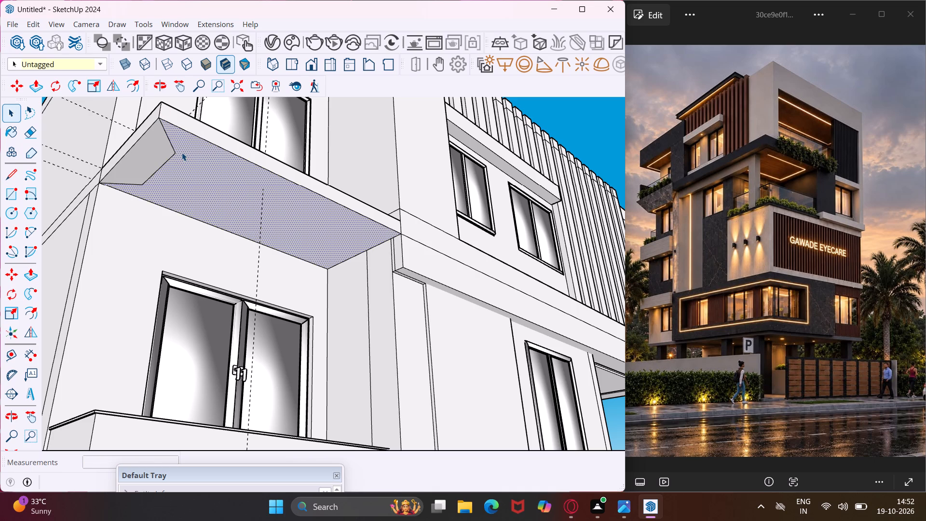
key(p)
click(182, 152)
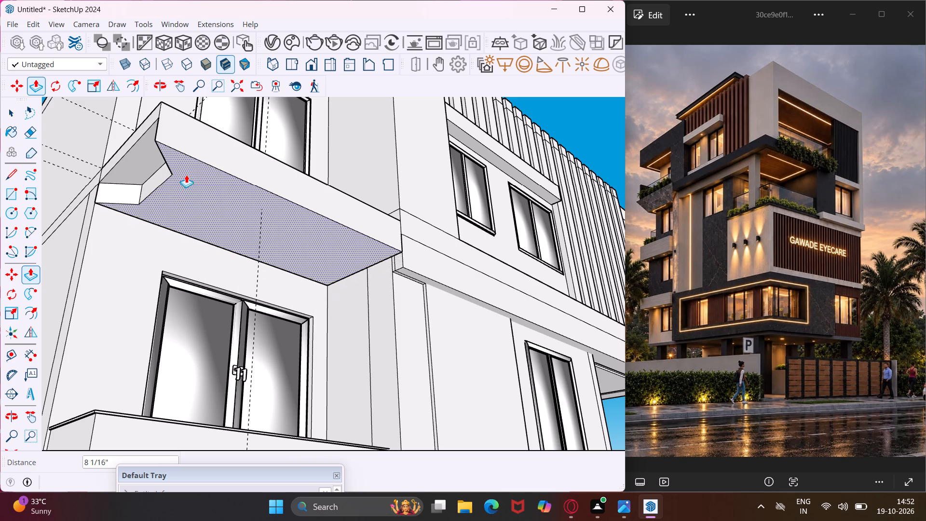
click(188, 196)
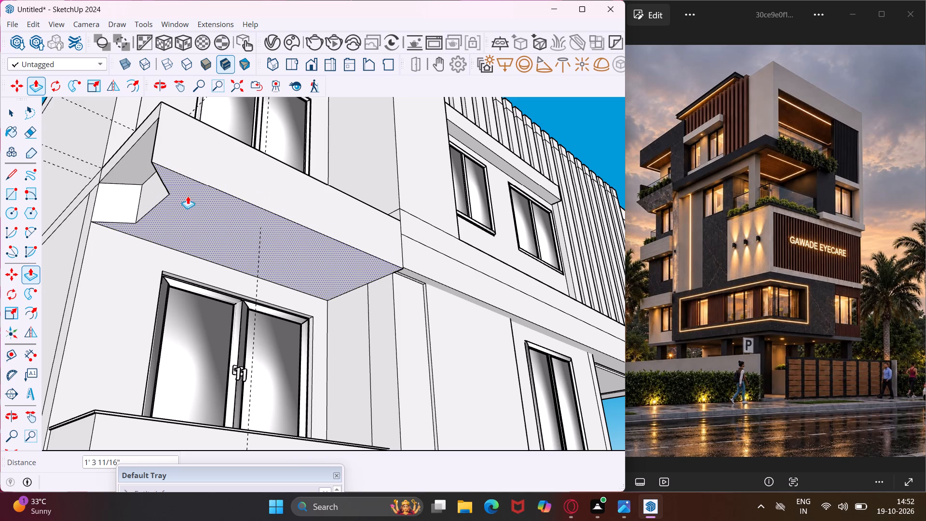
key(Escape)
key(space)
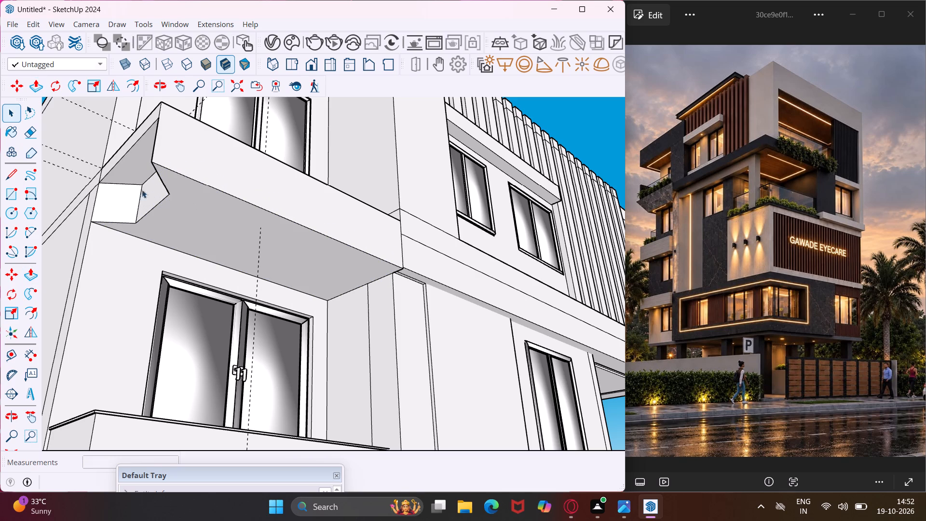
Draw an L-shaped pair of lines on the lowered underside, about 2' 8 15/16" and 6' 8 15/16" long, to enclose an inset panel.
click(8, 174)
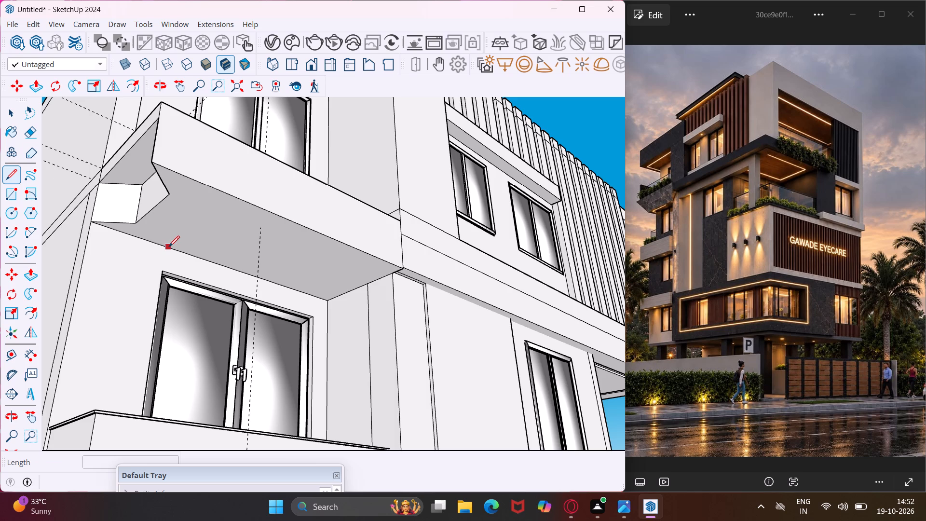
click(160, 246)
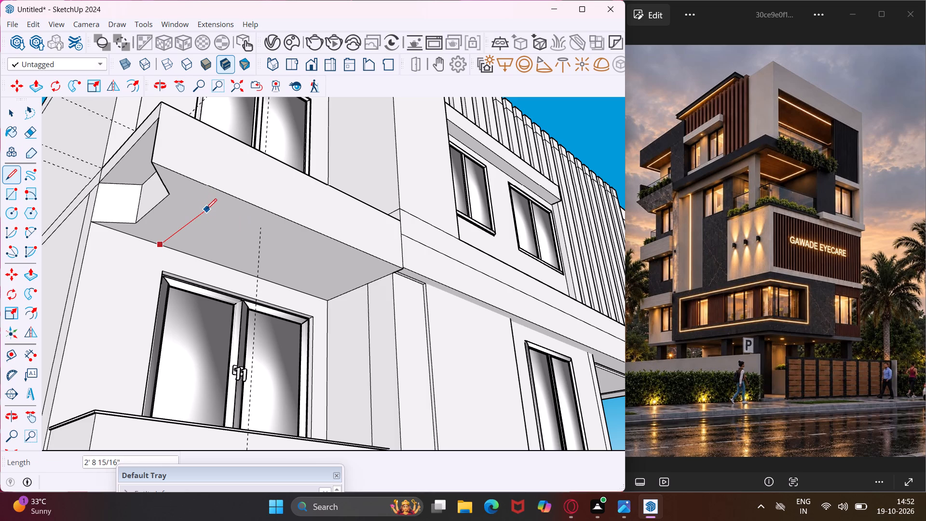
click(207, 207)
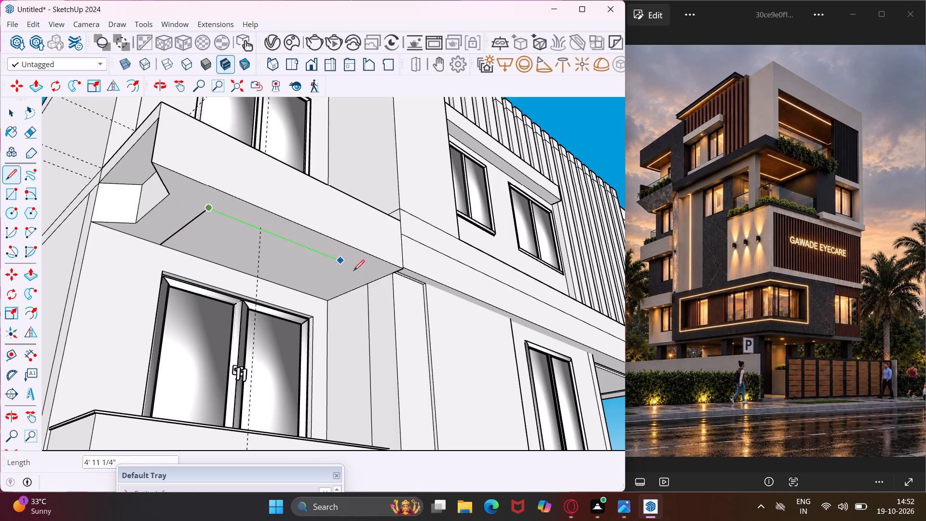
click(381, 279)
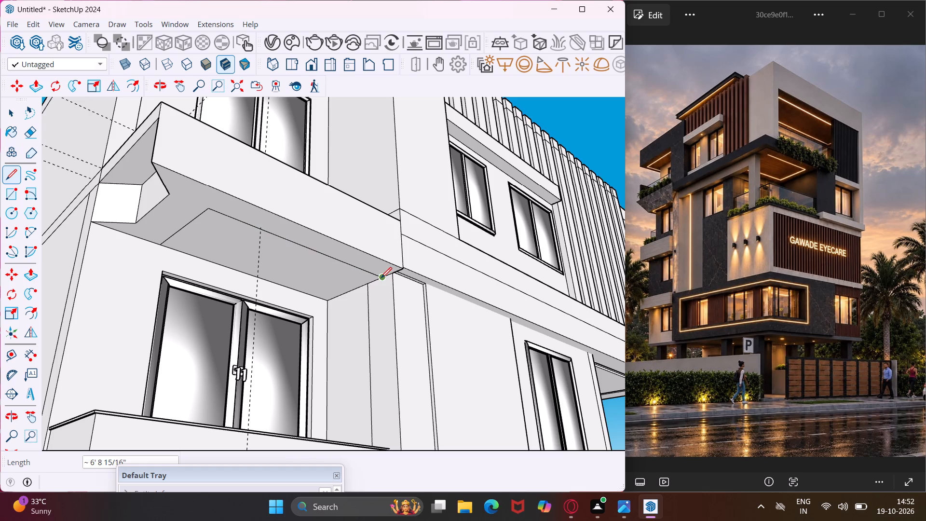
key(Escape)
key(space)
Offset the two panel lines outward by about 3 7/8" to form a narrow L-shaped strip.
click(354, 270)
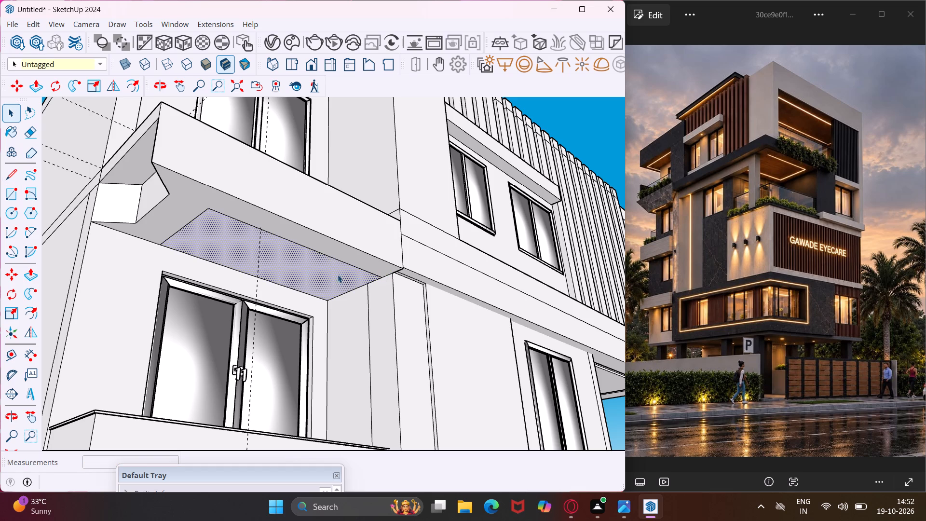
click(179, 233)
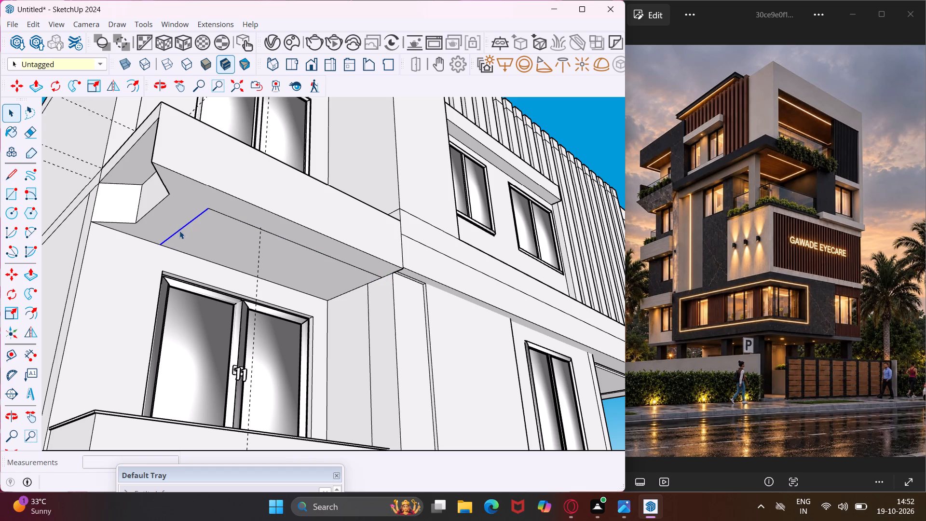
ctrl+click(225, 214)
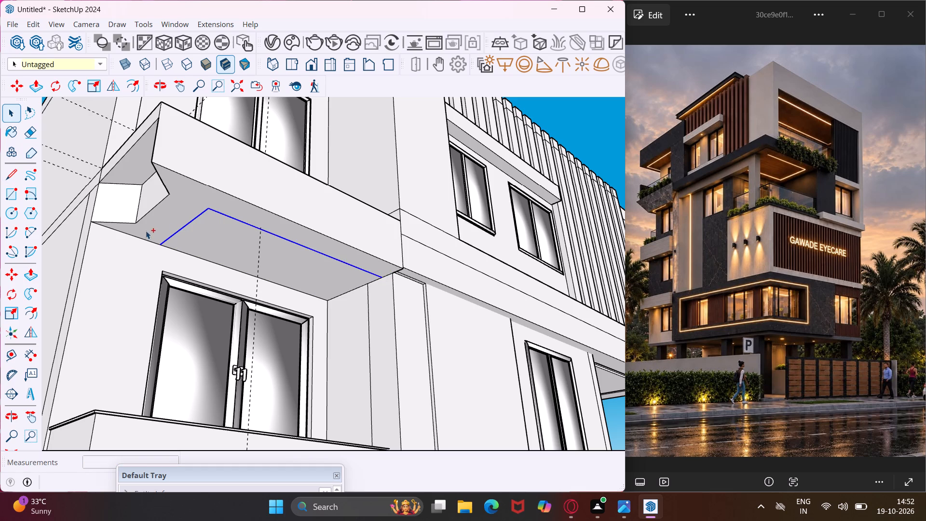
click(25, 309)
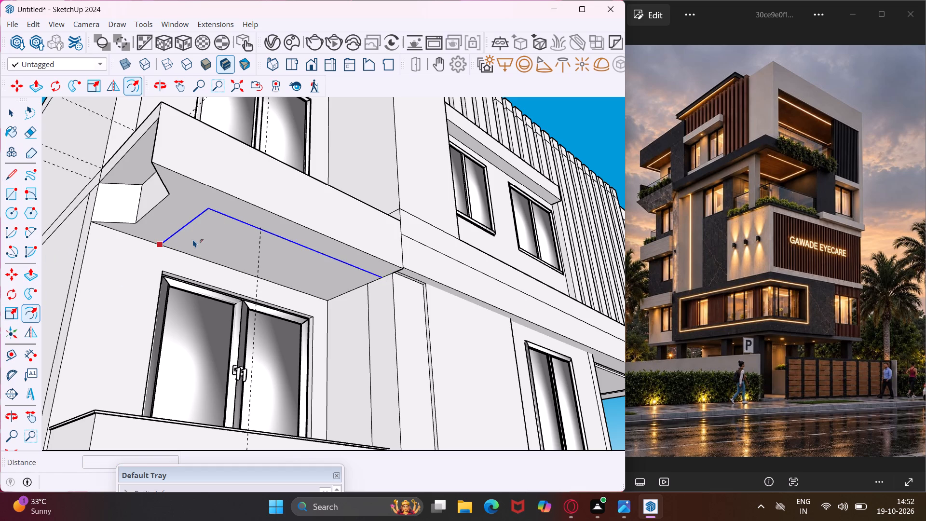
scroll(191, 226, up, 3)
click(190, 224)
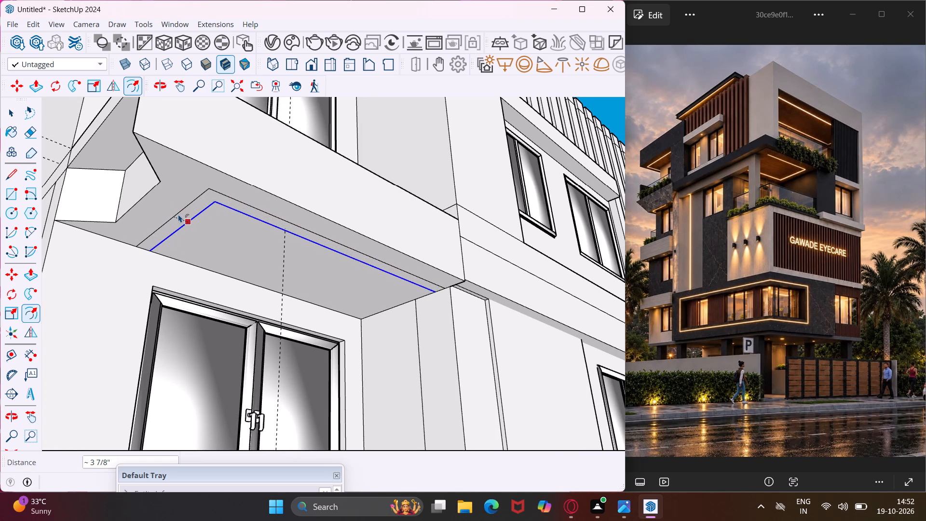
click(178, 214)
key(Escape)
key(space)
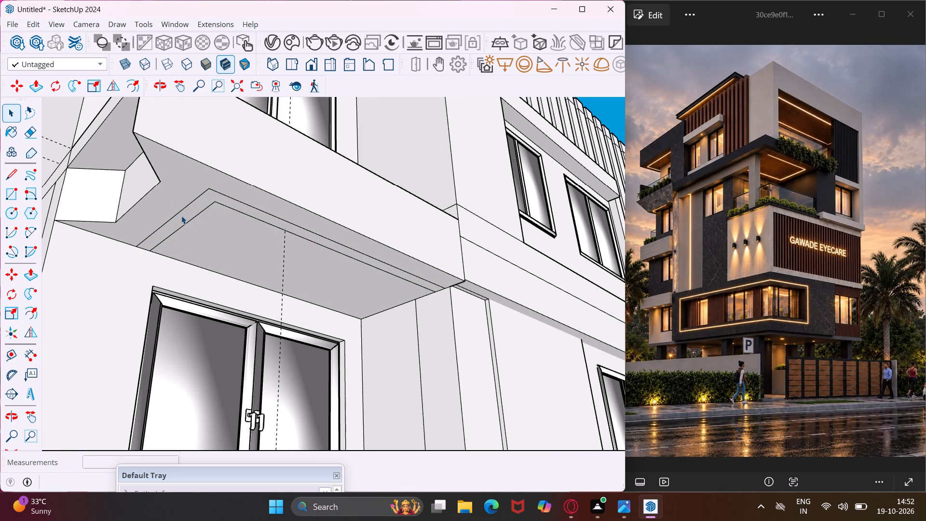
Push/Pull the narrow L-shaped strip on the side balcony's ceiling upward by 1 15/16" to recess it.
click(181, 216)
key(p)
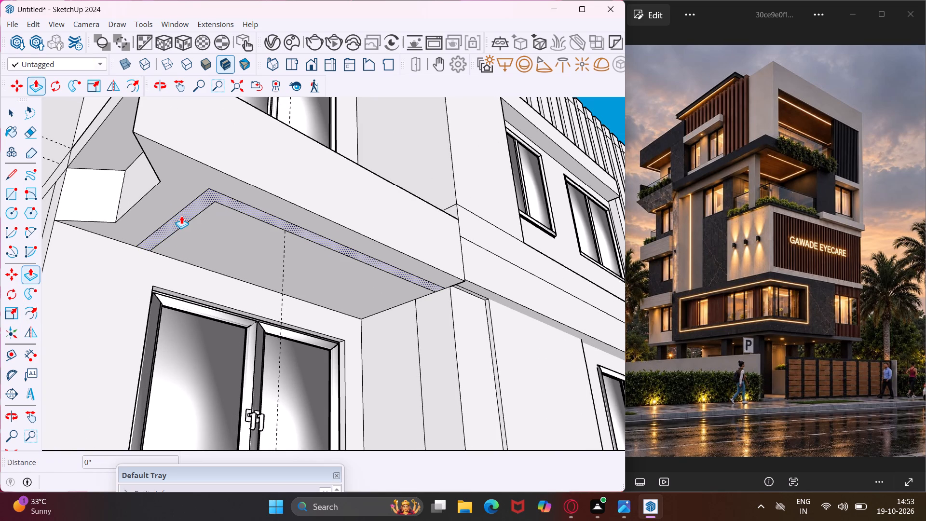
click(181, 216)
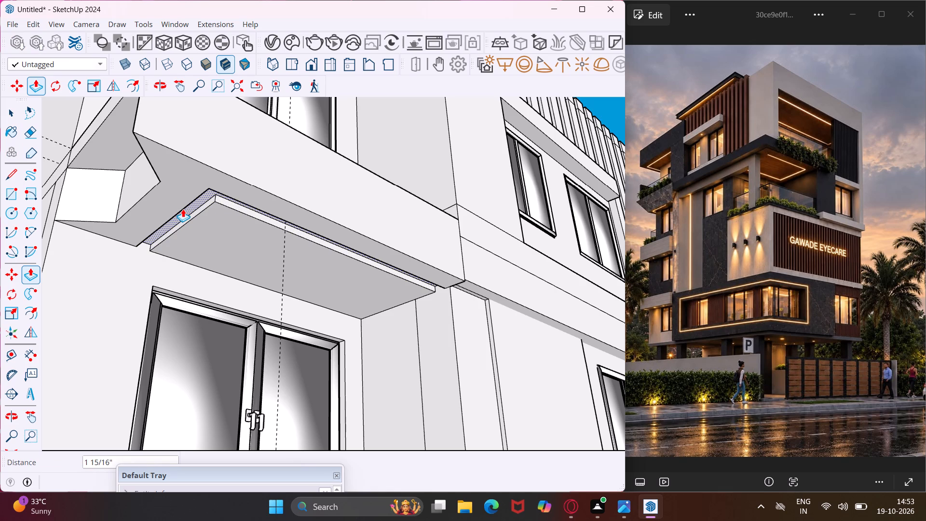
click(183, 209)
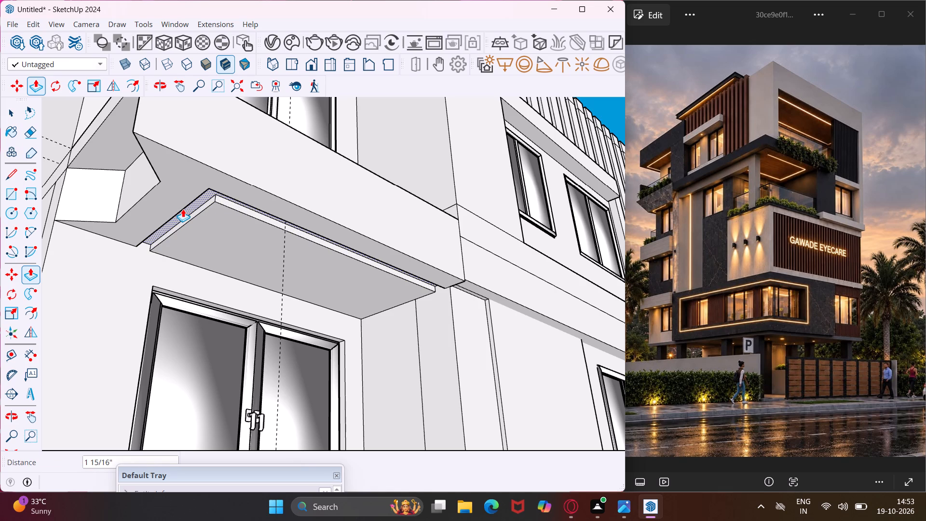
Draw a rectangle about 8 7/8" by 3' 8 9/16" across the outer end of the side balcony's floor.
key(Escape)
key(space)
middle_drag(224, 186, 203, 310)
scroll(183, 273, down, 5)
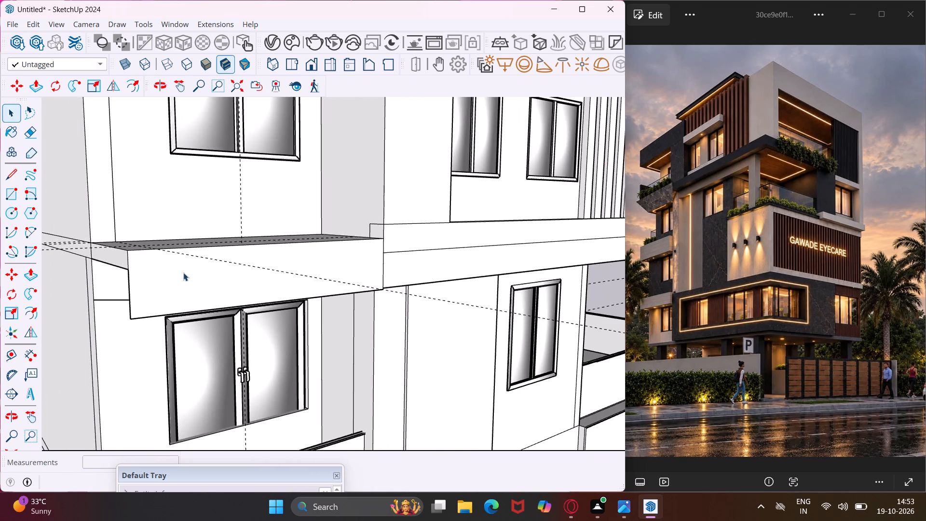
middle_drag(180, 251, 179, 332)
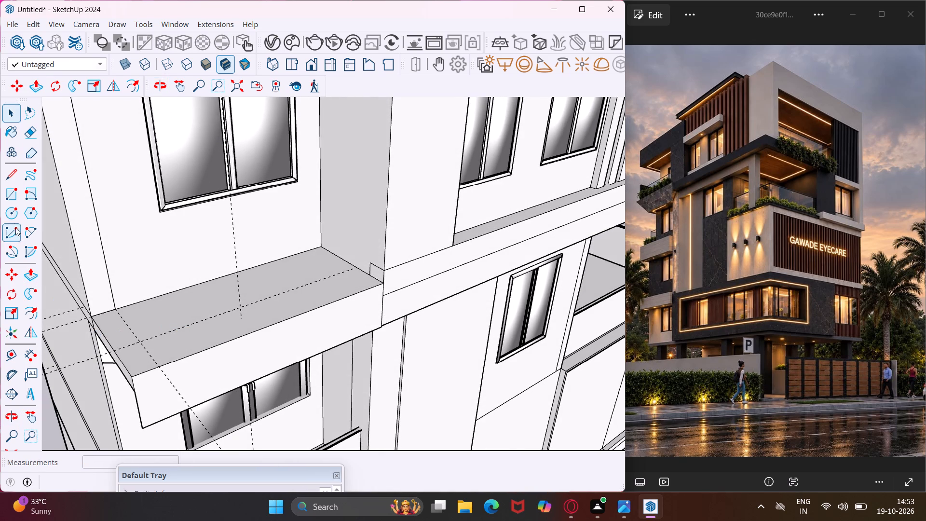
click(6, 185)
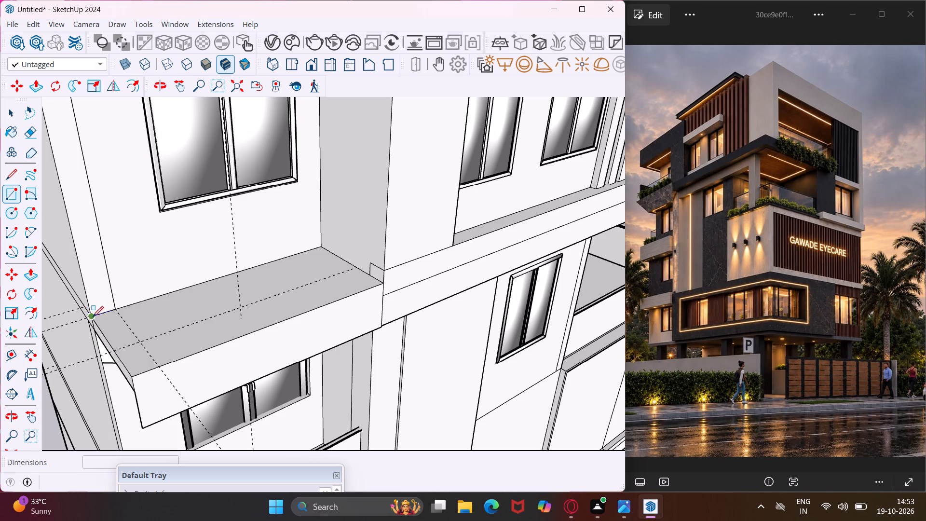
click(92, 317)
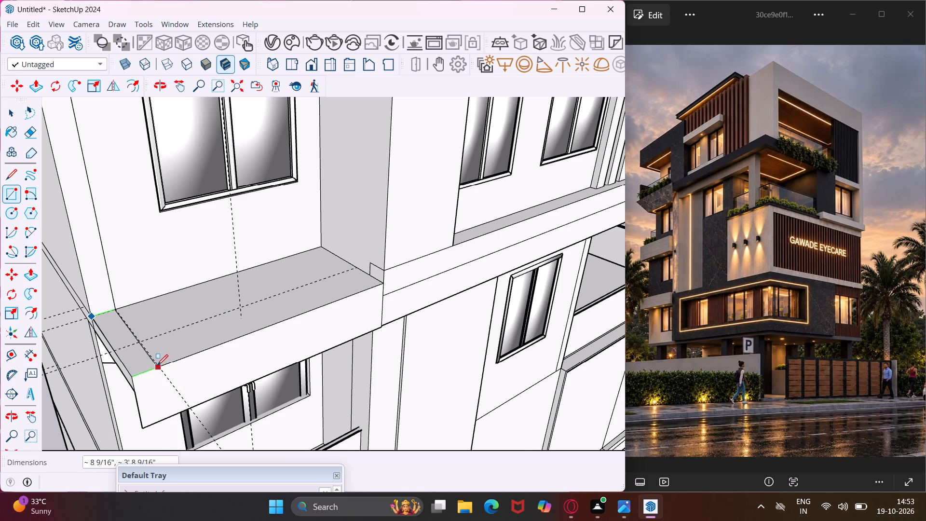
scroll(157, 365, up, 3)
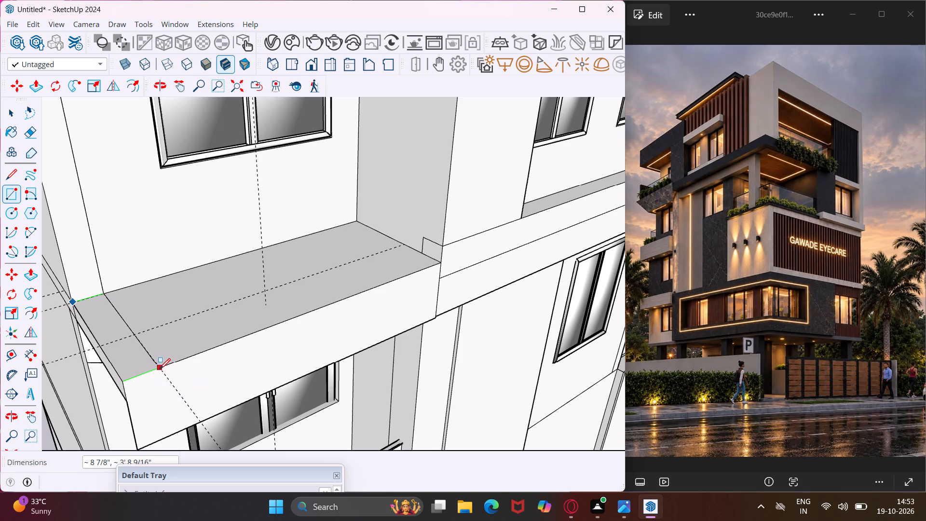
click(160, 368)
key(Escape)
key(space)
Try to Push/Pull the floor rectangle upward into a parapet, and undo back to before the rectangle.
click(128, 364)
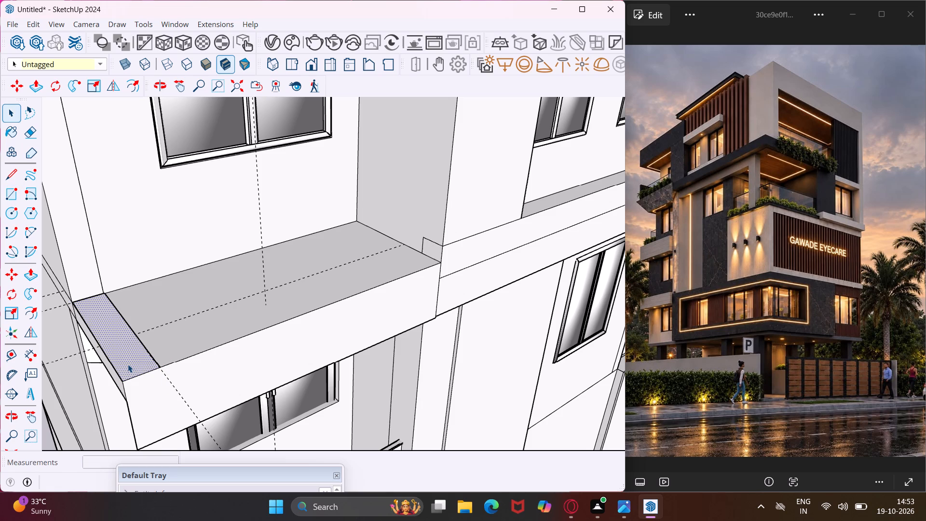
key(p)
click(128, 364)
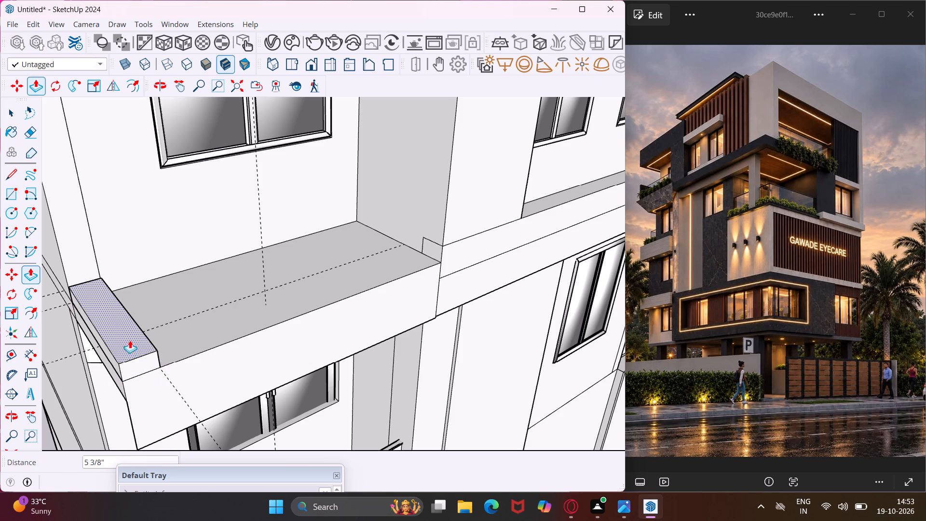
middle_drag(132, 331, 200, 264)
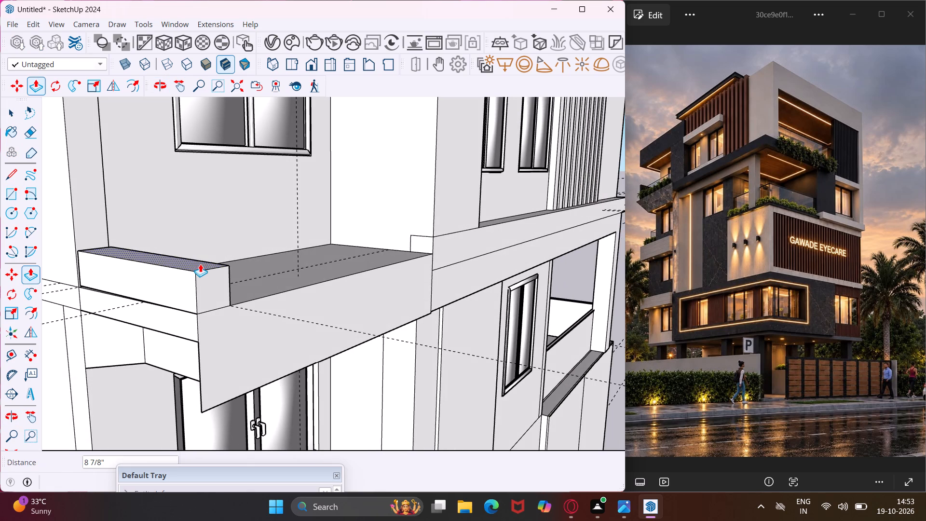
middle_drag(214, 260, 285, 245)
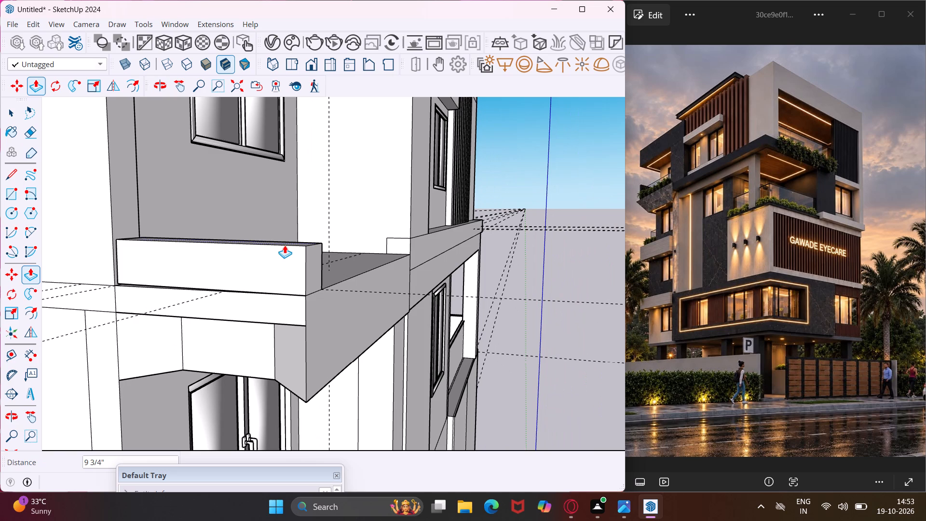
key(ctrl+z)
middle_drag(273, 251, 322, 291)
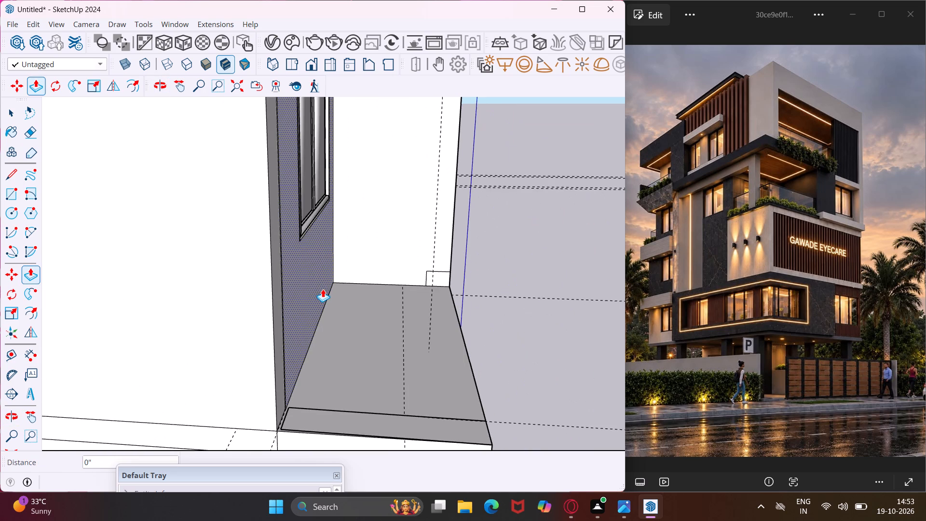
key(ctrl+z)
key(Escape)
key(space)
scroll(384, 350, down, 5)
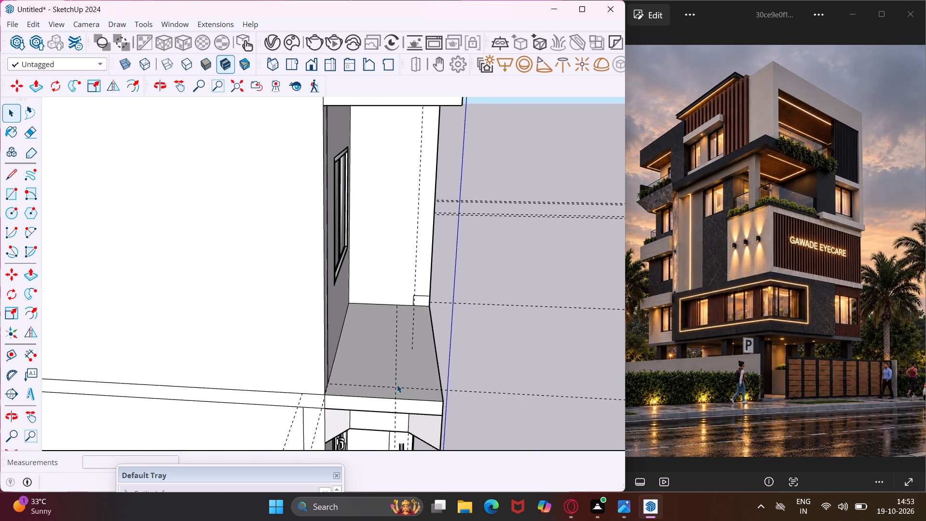
Draw a rectangle 9" by about 3' 9 3/8" across the outer end of the side balcony's floor.
middle_drag(400, 390, 502, 420)
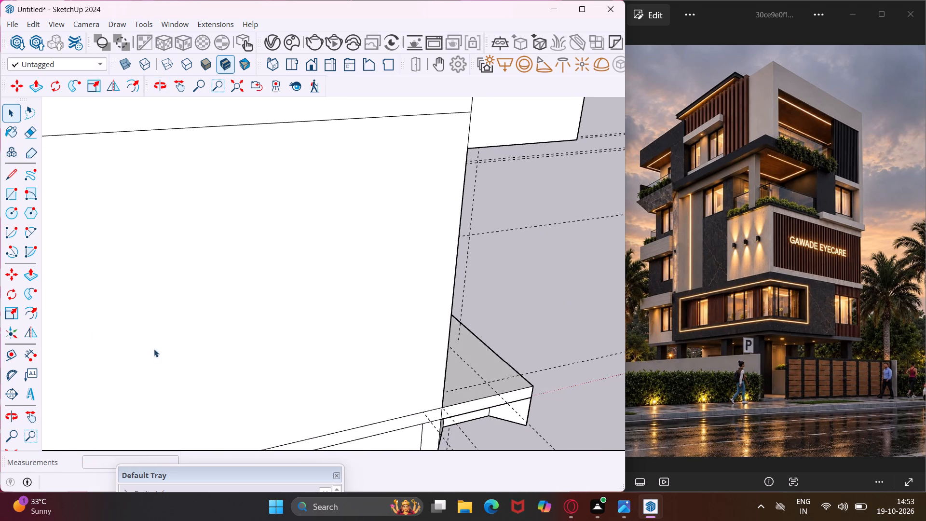
click(4, 200)
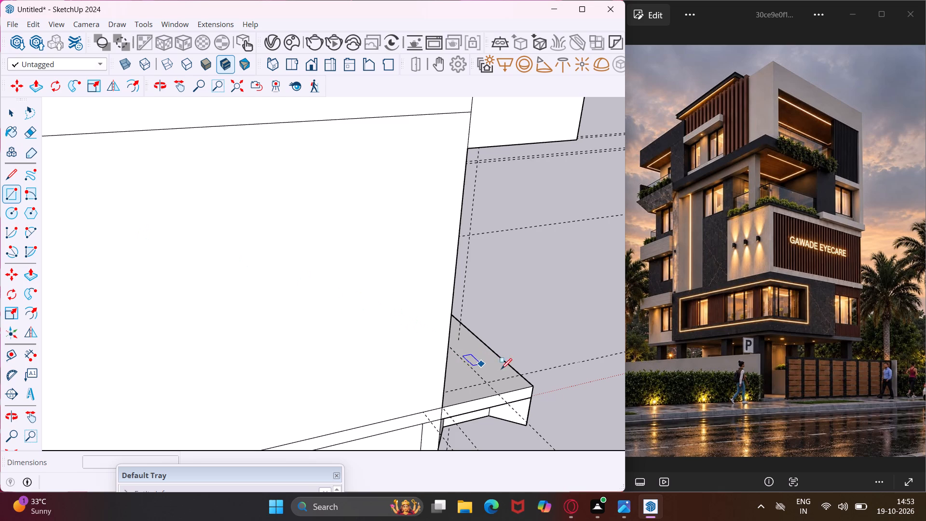
click(518, 374)
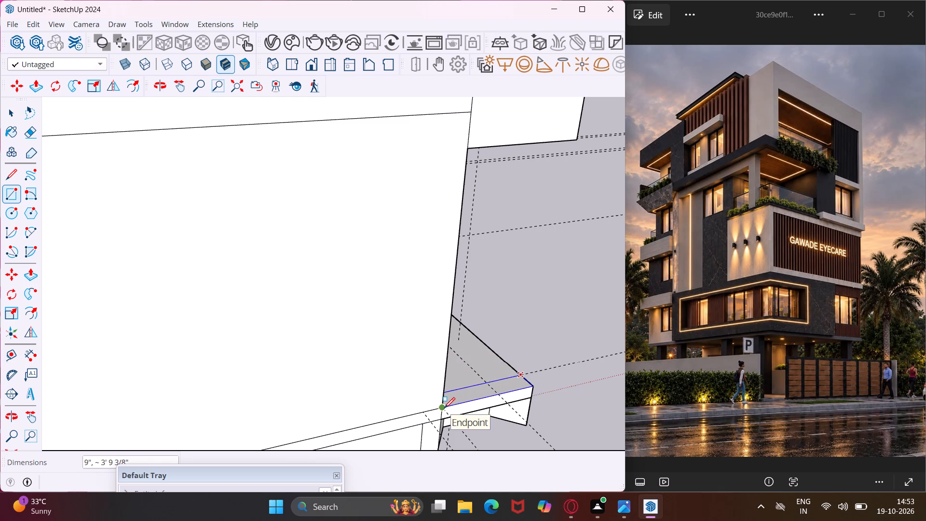
click(444, 408)
key(Escape)
key(space)
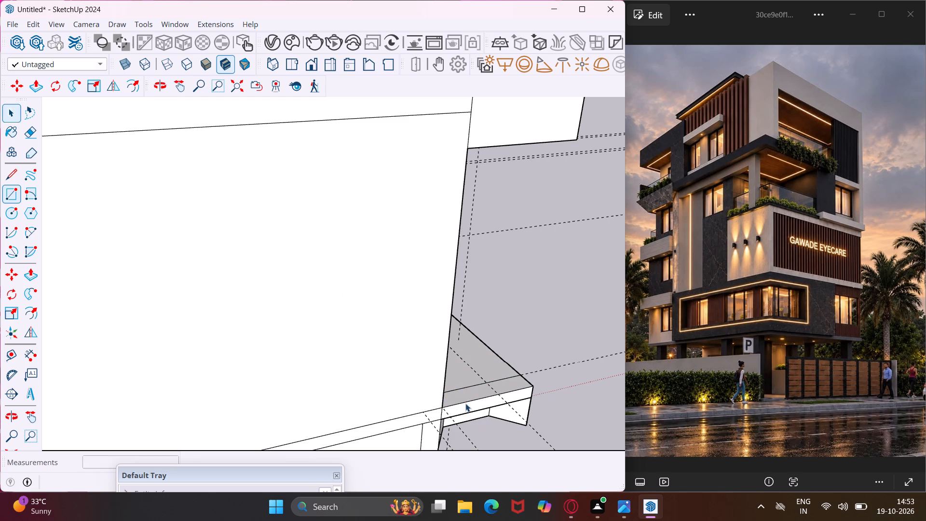
Push/Pull the rectangle at the balcony floor's end upward by 3' to form a parapet wall.
click(467, 398)
key(p)
click(467, 398)
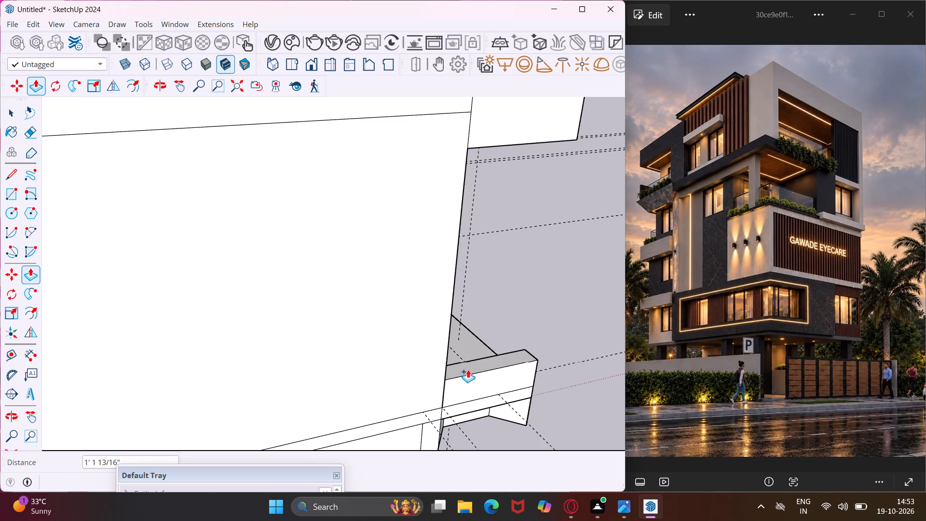
text(3')
key(Return)
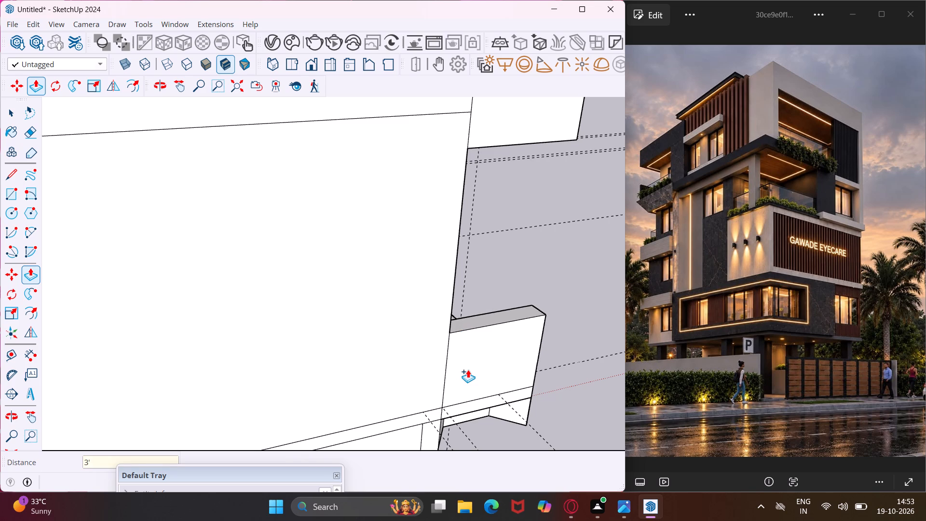
key(Escape)
key(space)
Copy the balcony floor's open long edge 4 1/2" inward, and again about 2 7/16" further in, to form a narrow strip.
middle_drag(496, 362, 312, 365)
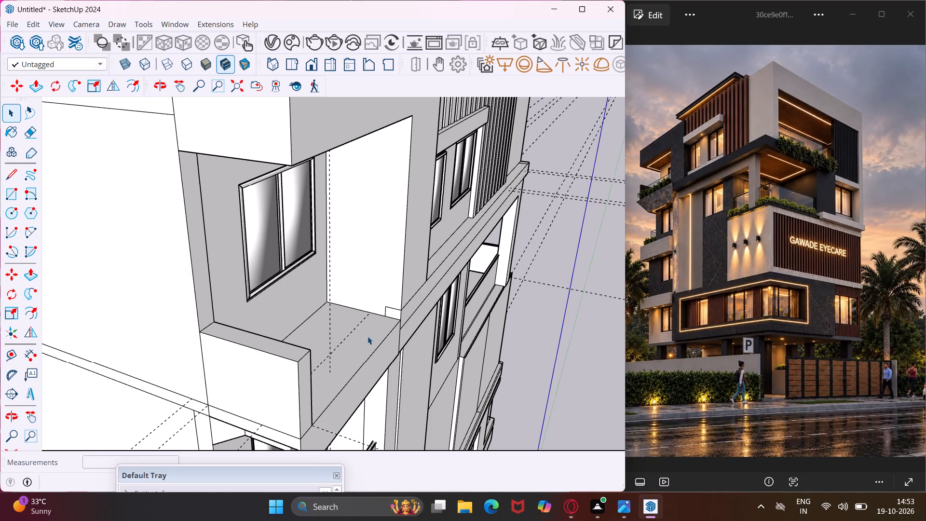
scroll(368, 336, up, 3)
middle_drag(368, 336, 427, 349)
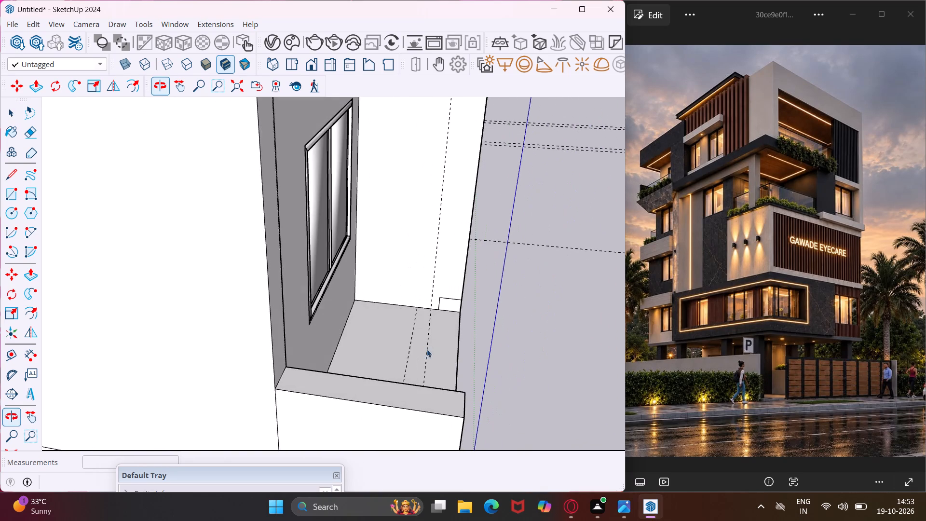
scroll(458, 358, up, 4)
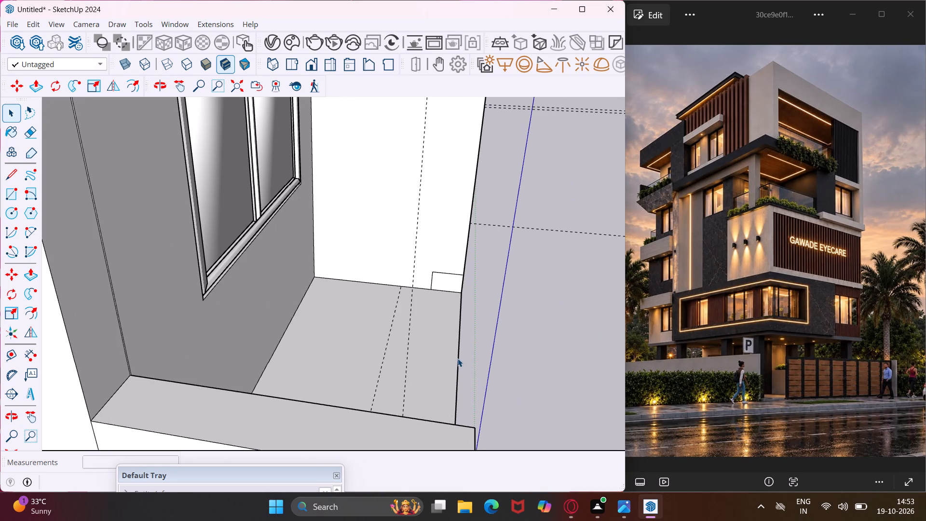
click(457, 369)
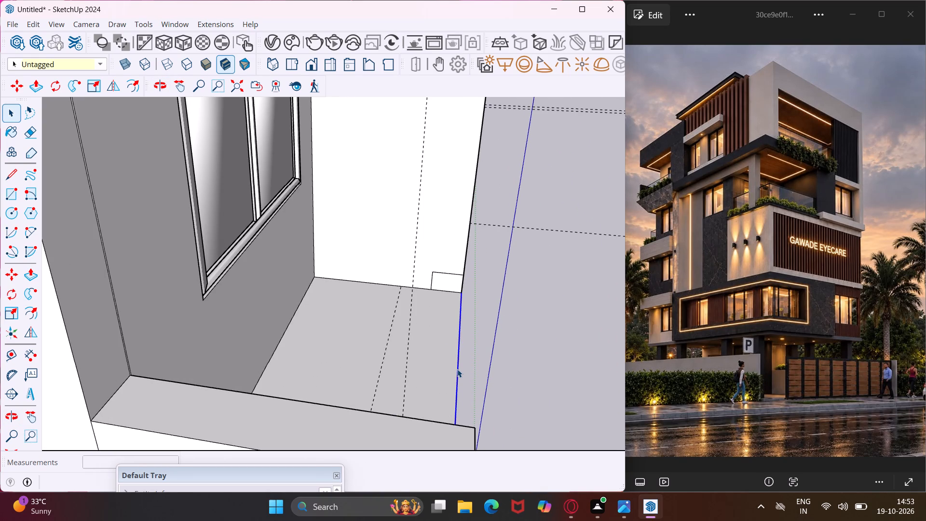
key(m)
scroll(460, 287, up, 4)
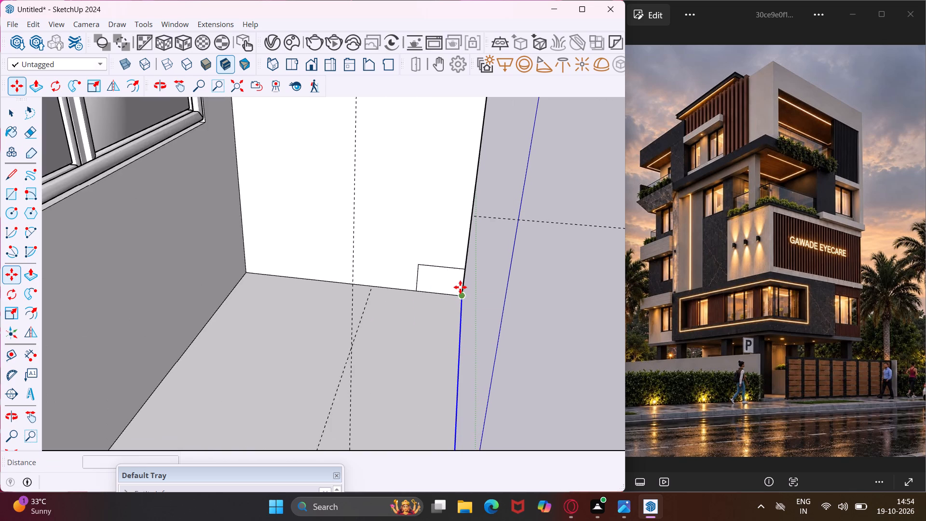
scroll(460, 287, up, 4)
click(460, 301)
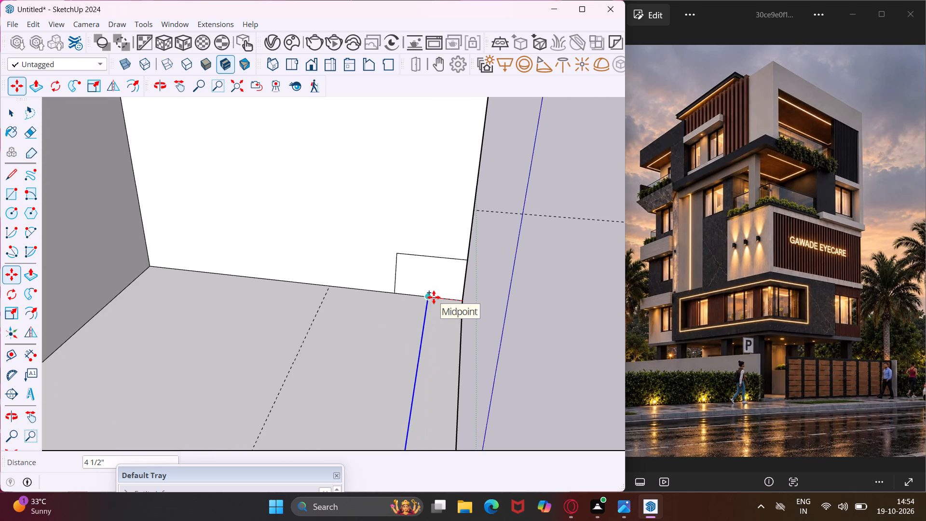
click(434, 297)
click(426, 295)
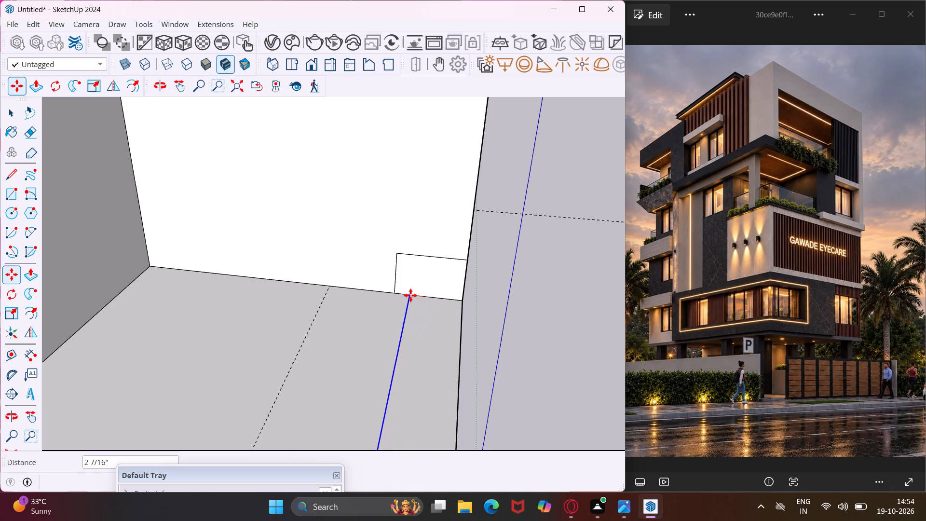
click(410, 295)
key(Escape)
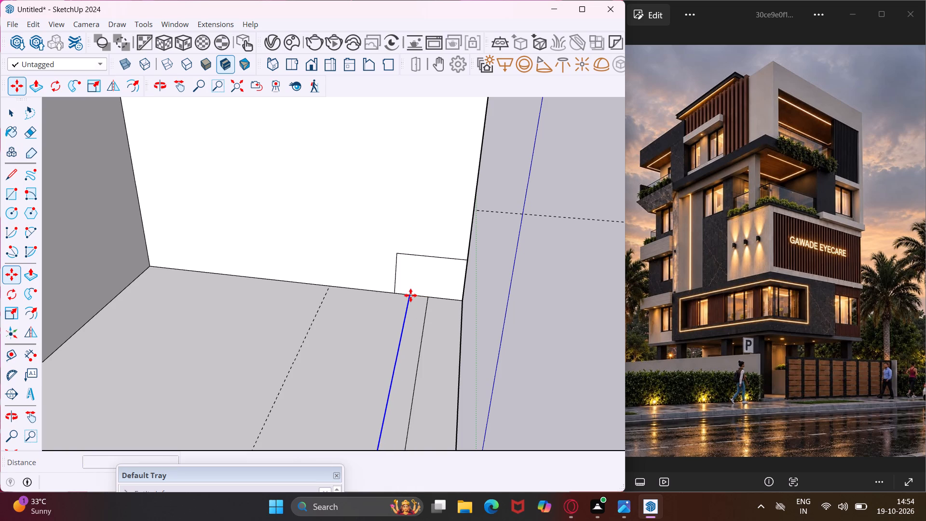
key(space)
Offset the narrow floor strip's outline inward by about 3/4".
click(415, 309)
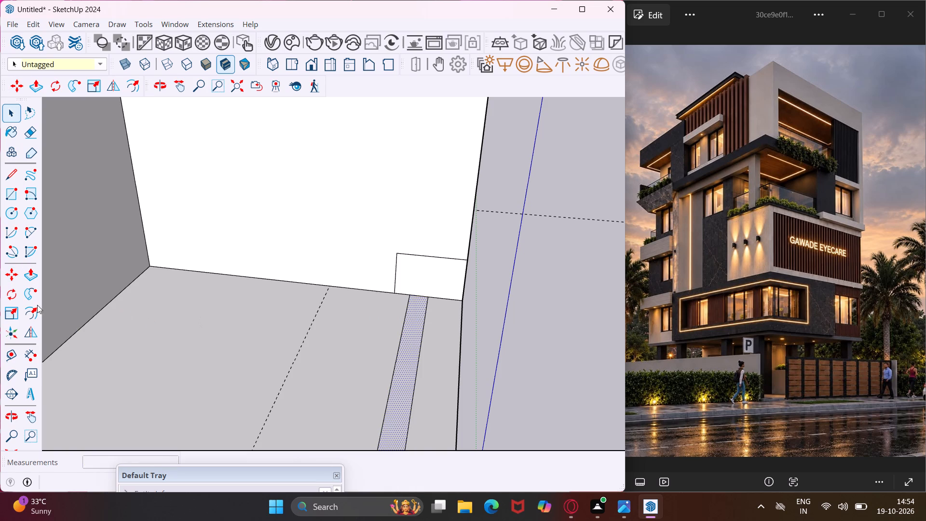
click(31, 309)
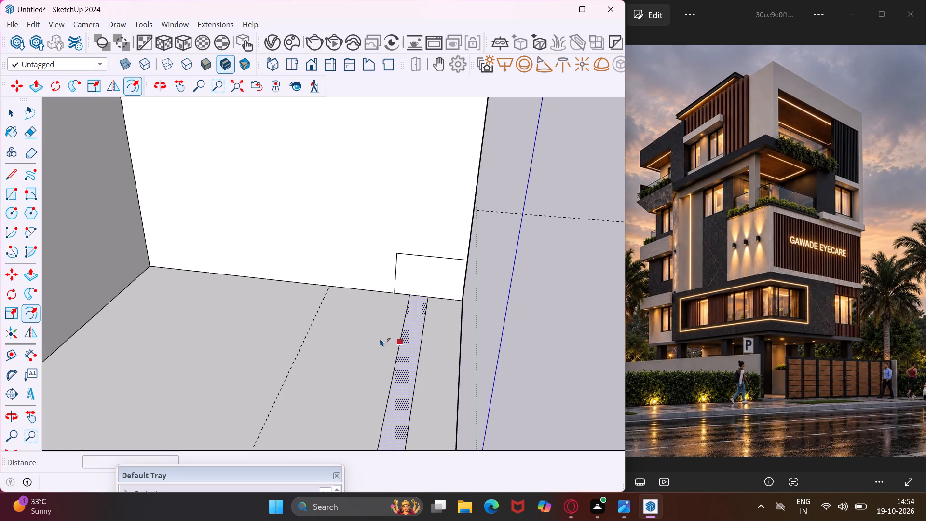
click(404, 341)
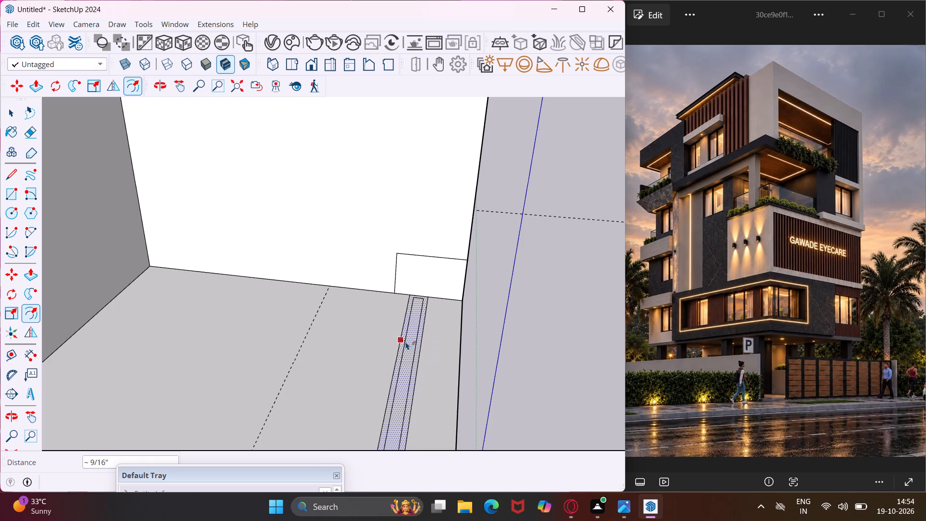
click(407, 343)
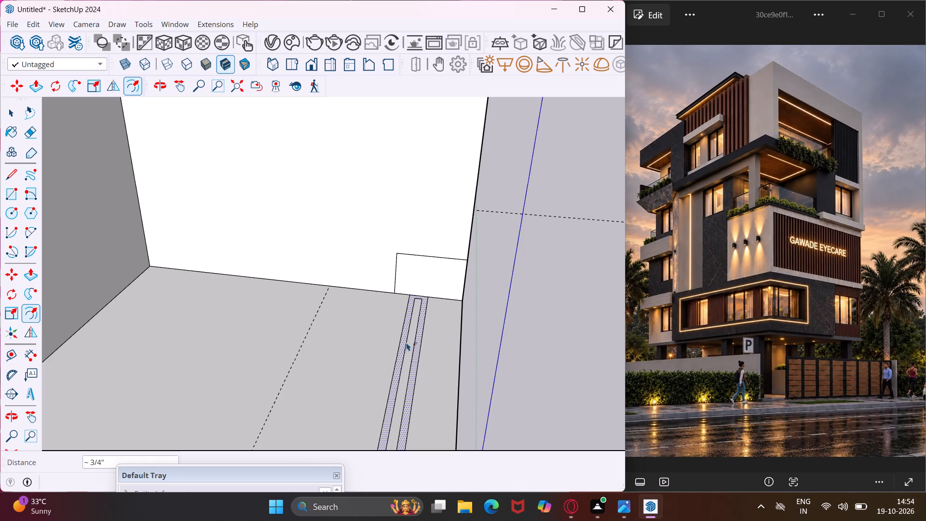
key(Escape)
key(space)
Move the short end edge of the inner strip about 3/4" so that it meets the balcony's back wall.
click(409, 346)
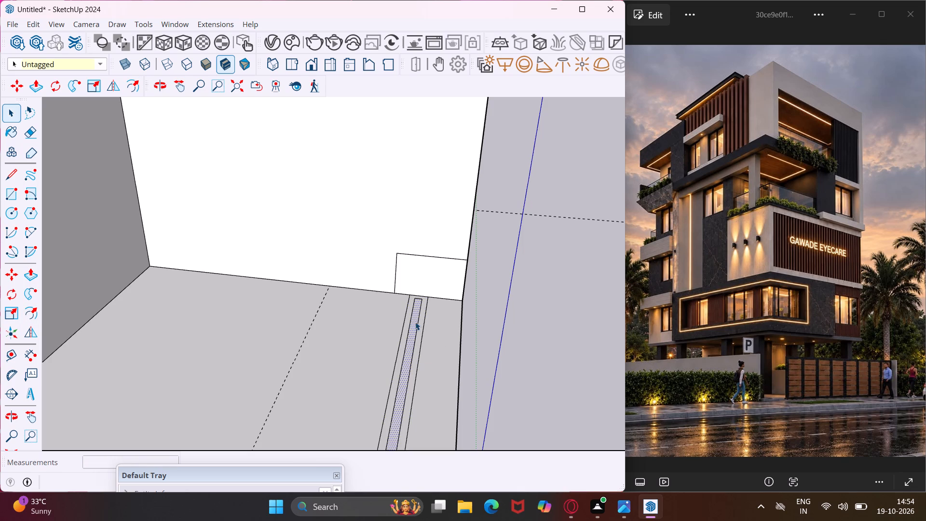
scroll(414, 302, up, 7)
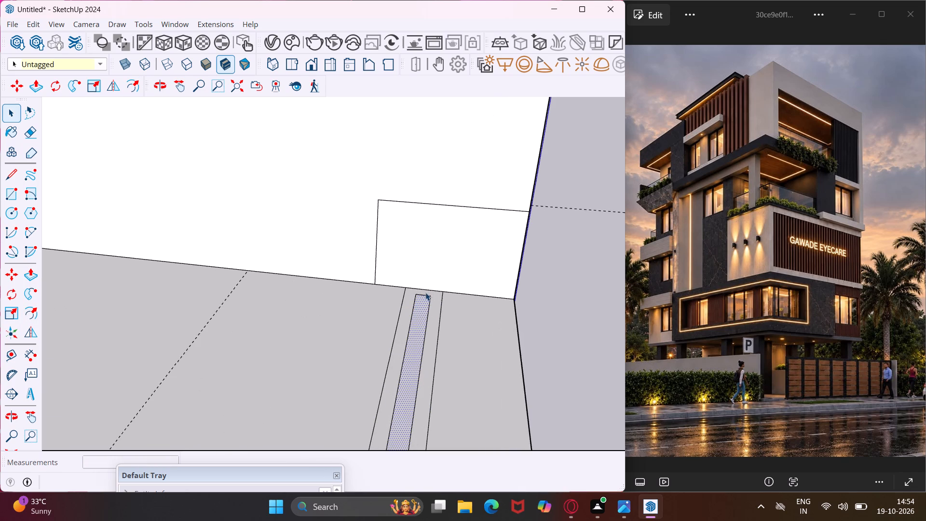
click(423, 295)
key(m)
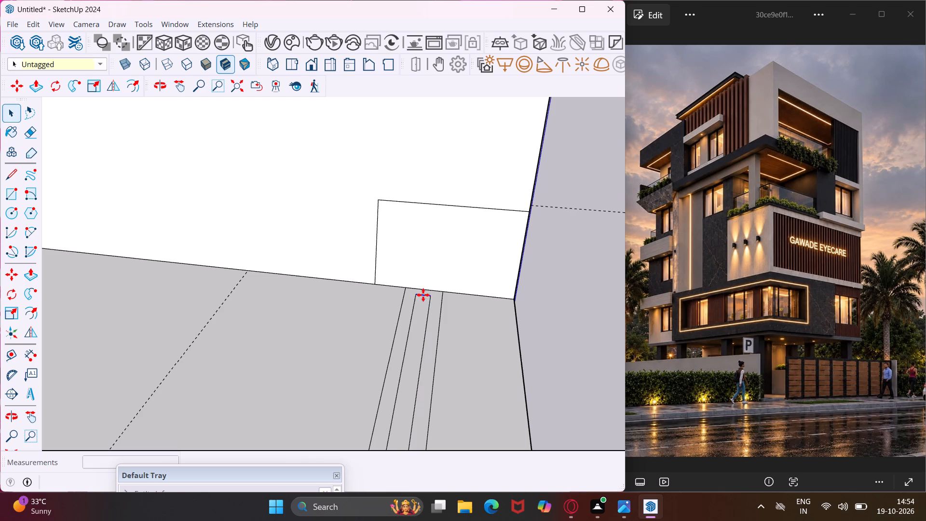
click(429, 298)
click(431, 289)
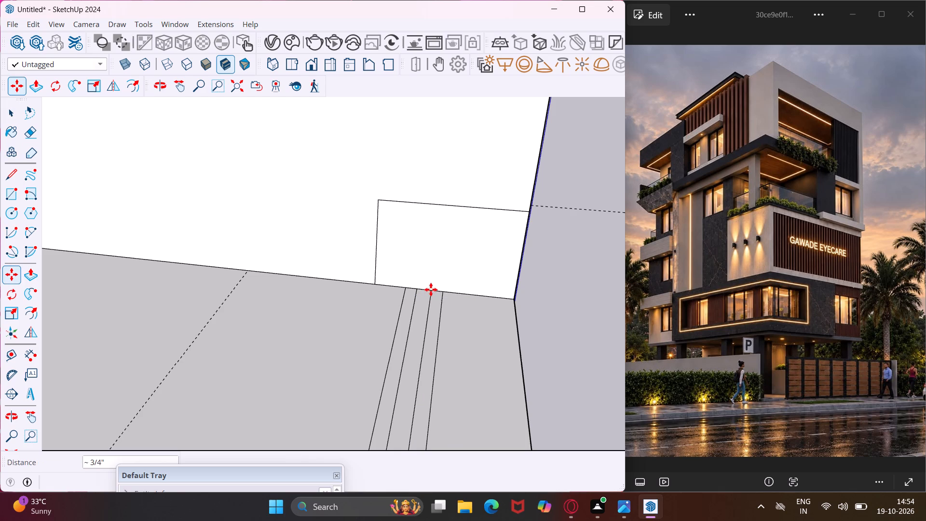
key(Escape)
key(space)
Push/Pull the inner narrow strip on the side balcony's floor upward by 3' to form the railing panel.
click(424, 307)
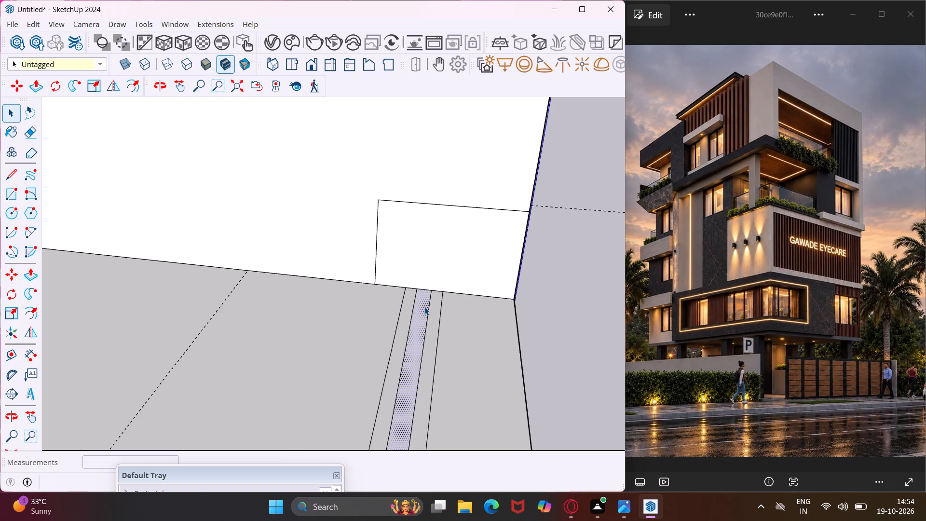
key(p)
click(424, 307)
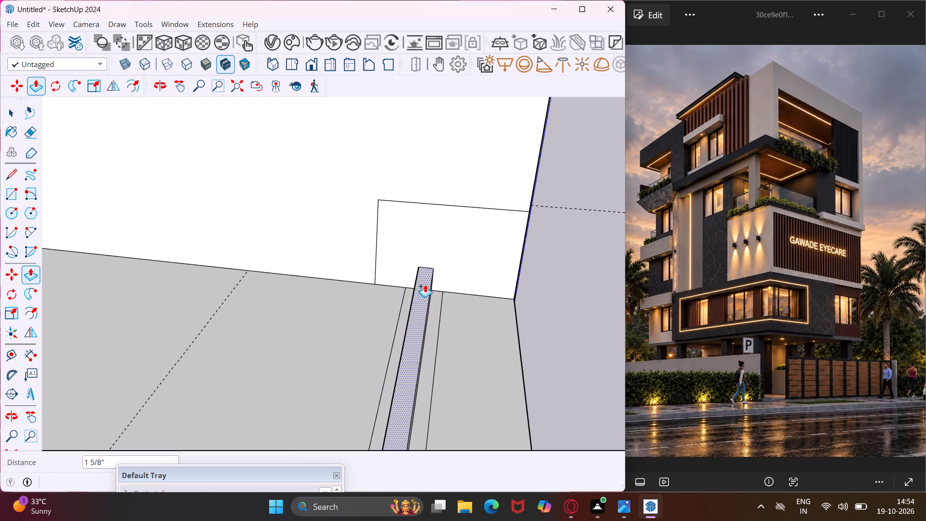
text(3')
key(Return)
scroll(423, 271, down, 4)
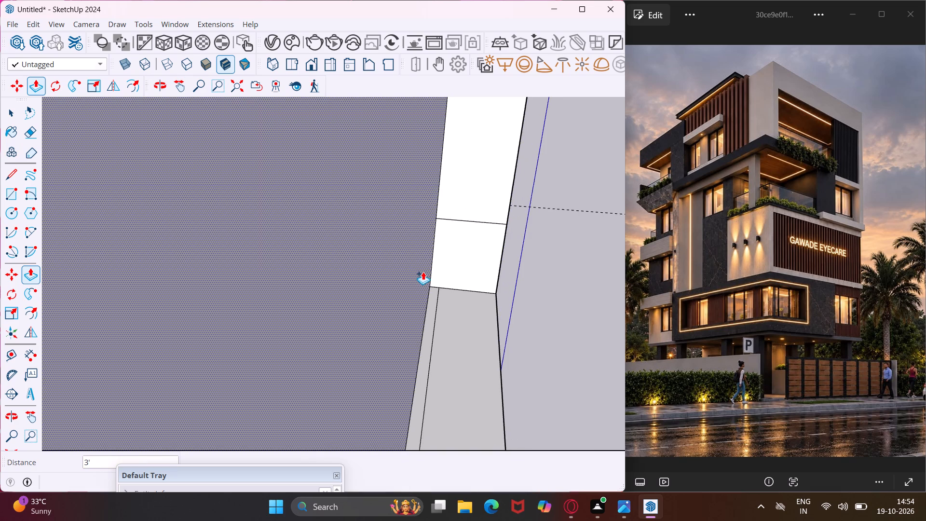
scroll(423, 272, down, 14)
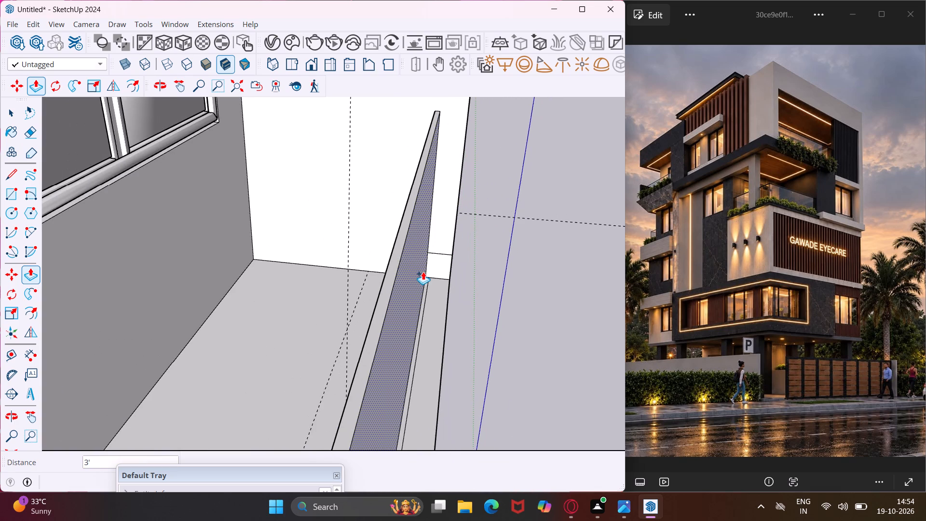
scroll(423, 272, down, 4)
middle_drag(423, 280, 390, 232)
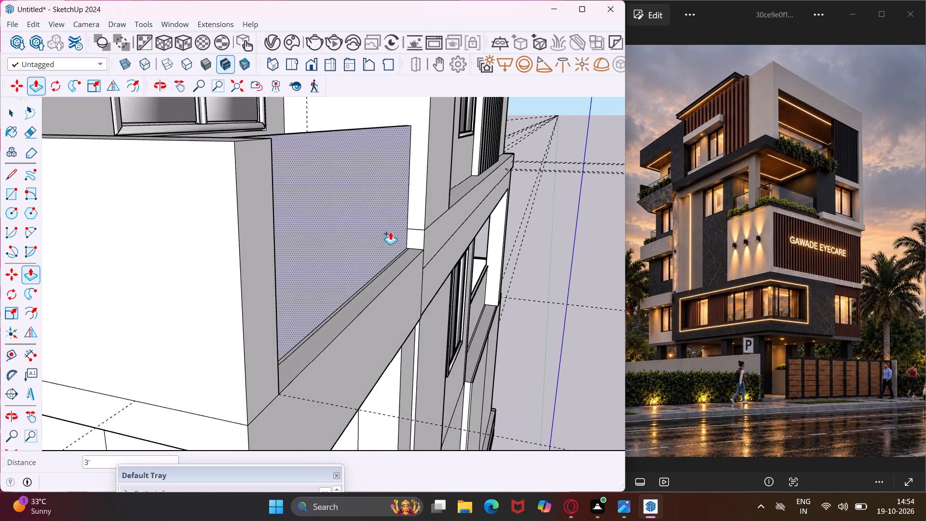
scroll(390, 232, down, 17)
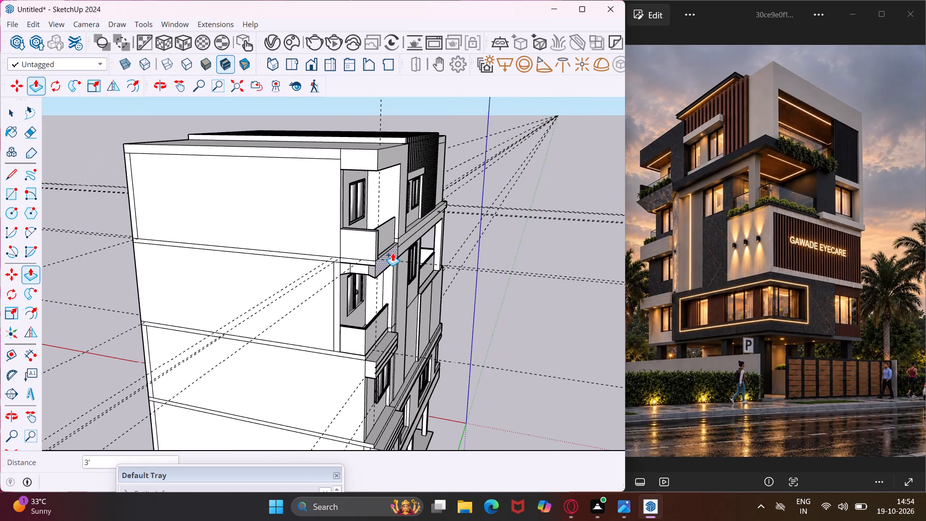
key(Escape)
key(space)
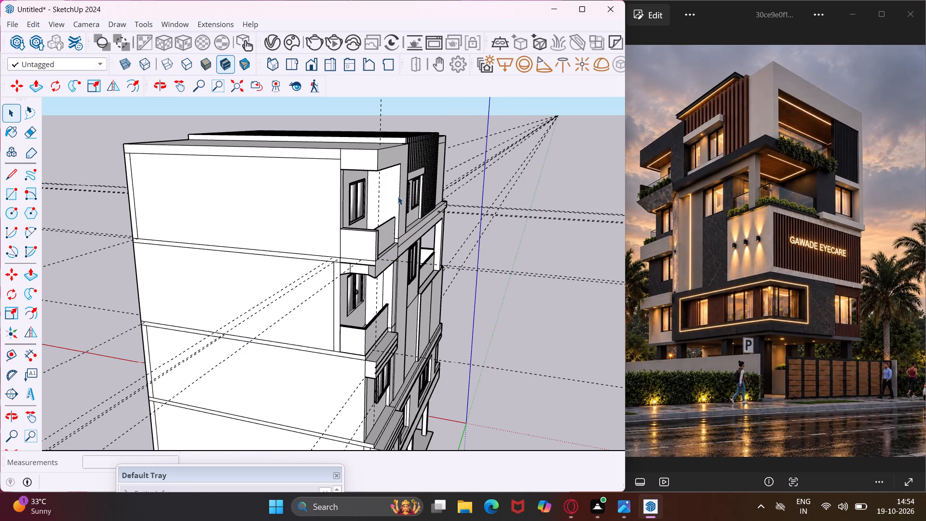
Draw a handrail profile rectangle about 1 13/16" by 3/4" on the balcony's back wall, starting at the railing panel's top corner.
scroll(397, 189, up, 7)
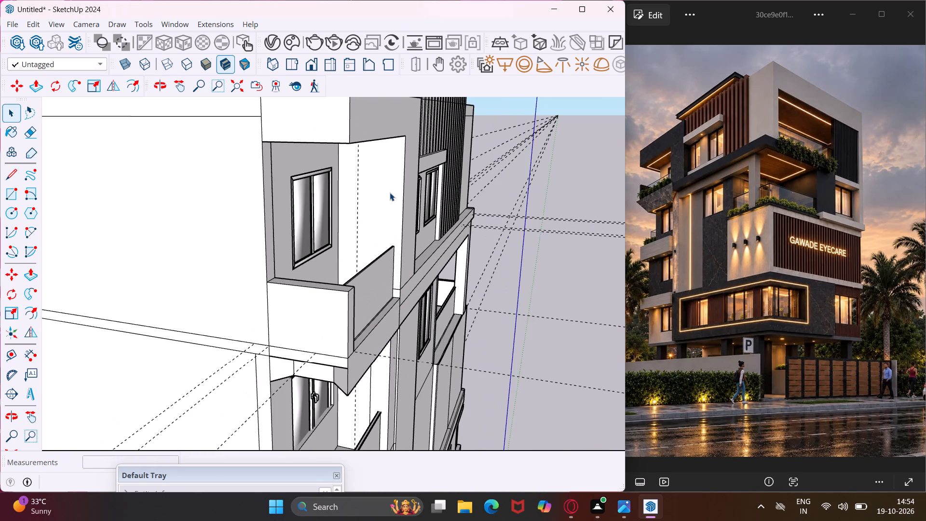
middle_drag(389, 193, 441, 227)
scroll(428, 240, down, 5)
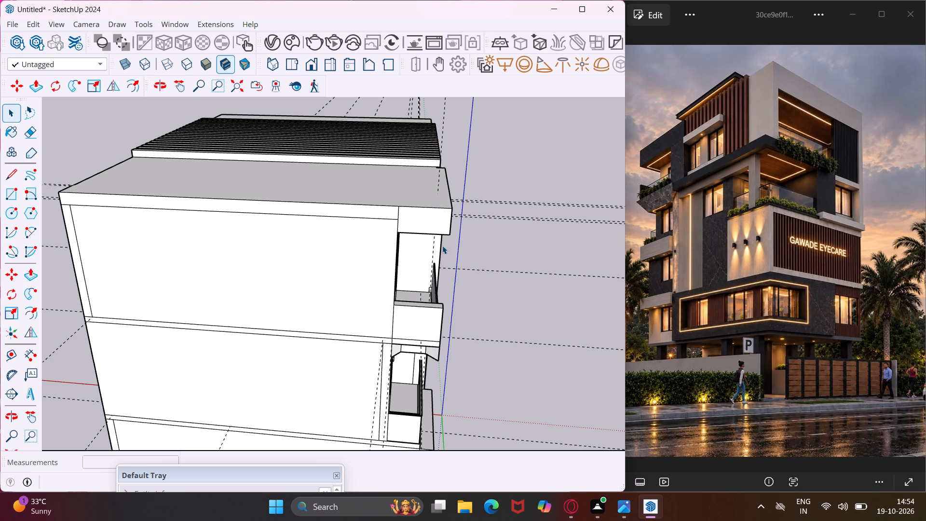
scroll(433, 259, up, 9)
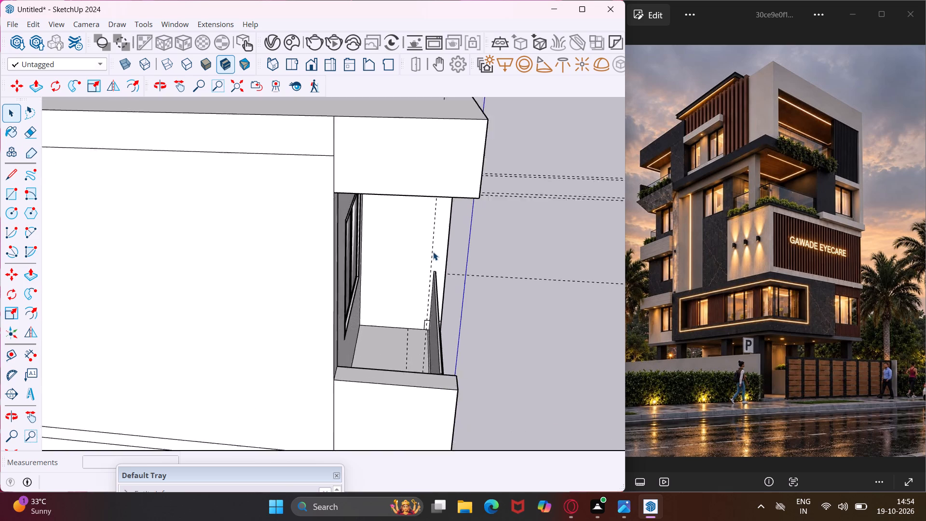
scroll(433, 252, up, 7)
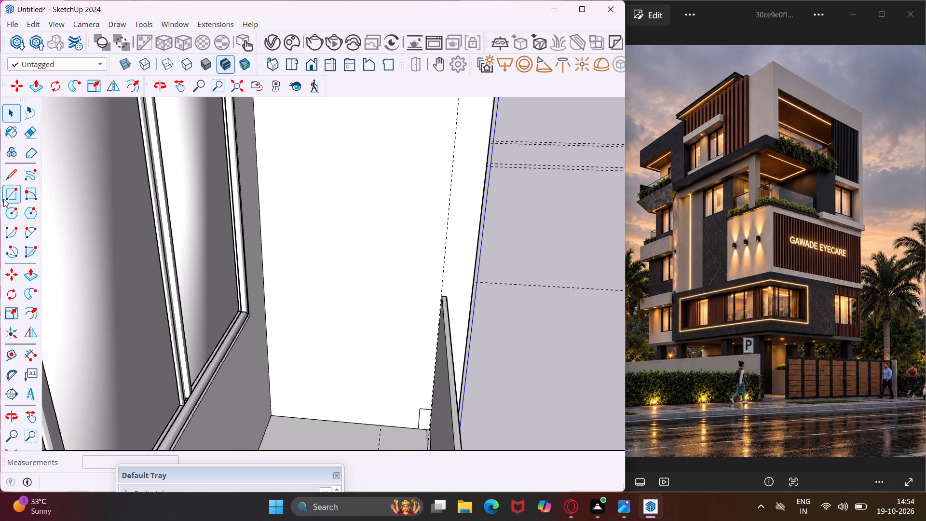
click(3, 199)
scroll(447, 292, up, 8)
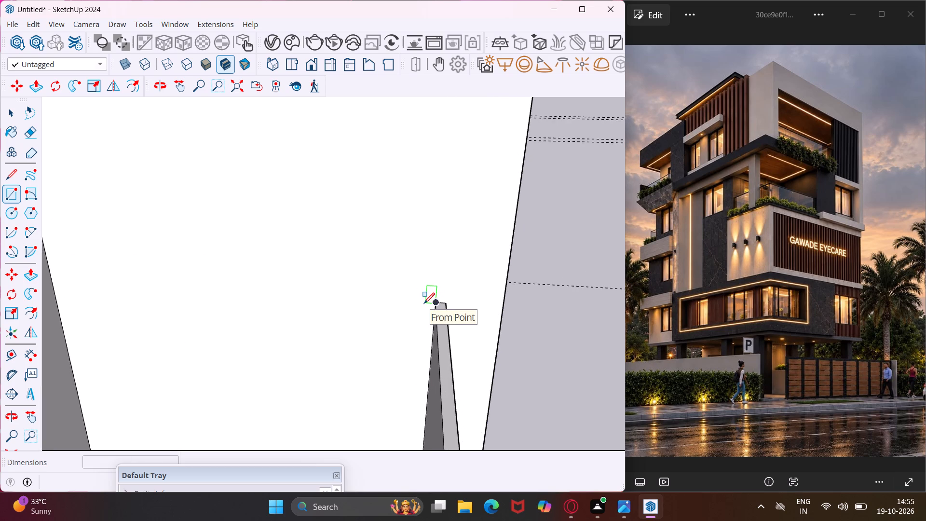
click(435, 303)
scroll(457, 289, up, 7)
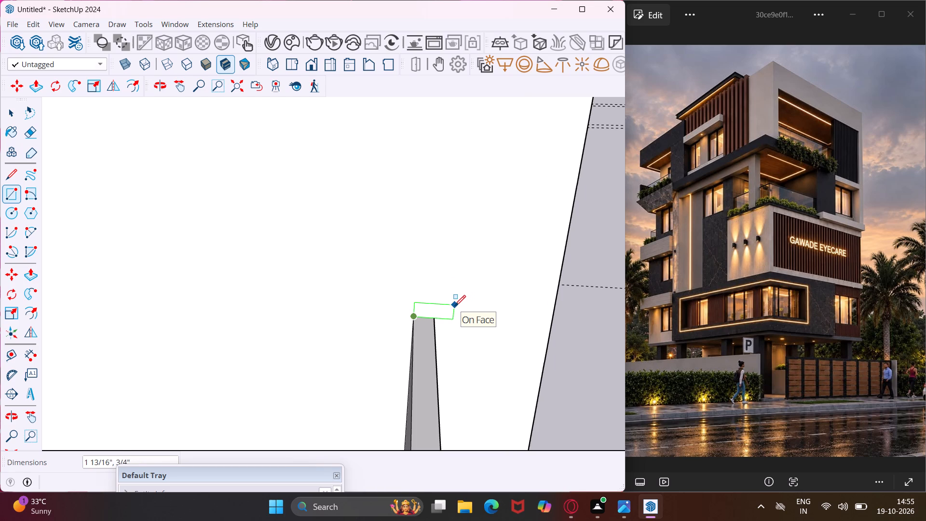
click(455, 306)
key(Escape)
key(space)
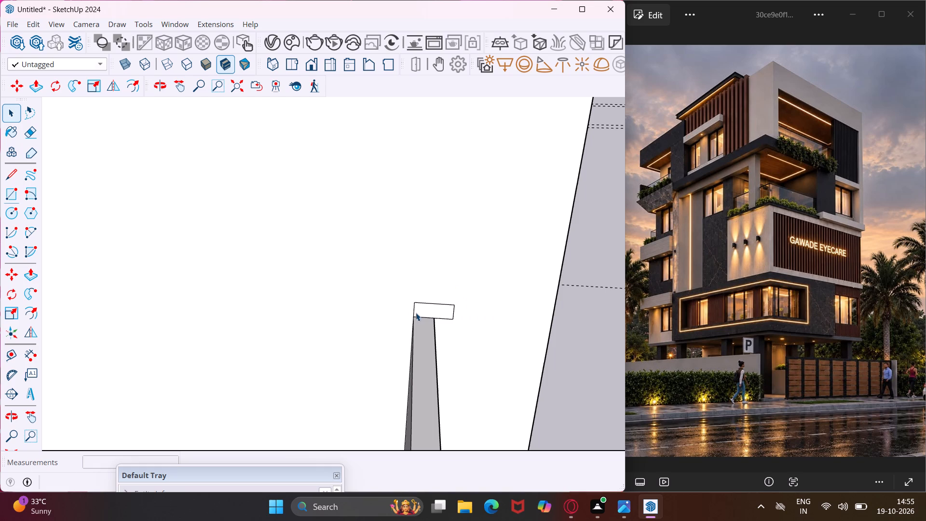
Extend the handrail profile past the panel's other side with lines, and erase the dividing edge to make one rectangle.
click(13, 181)
scroll(414, 307, up, 2)
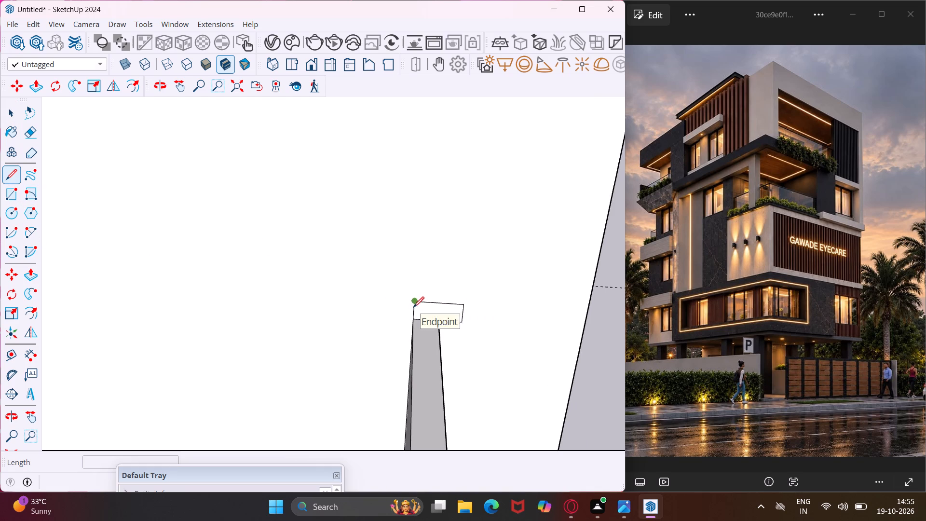
scroll(413, 307, up, 1)
click(415, 321)
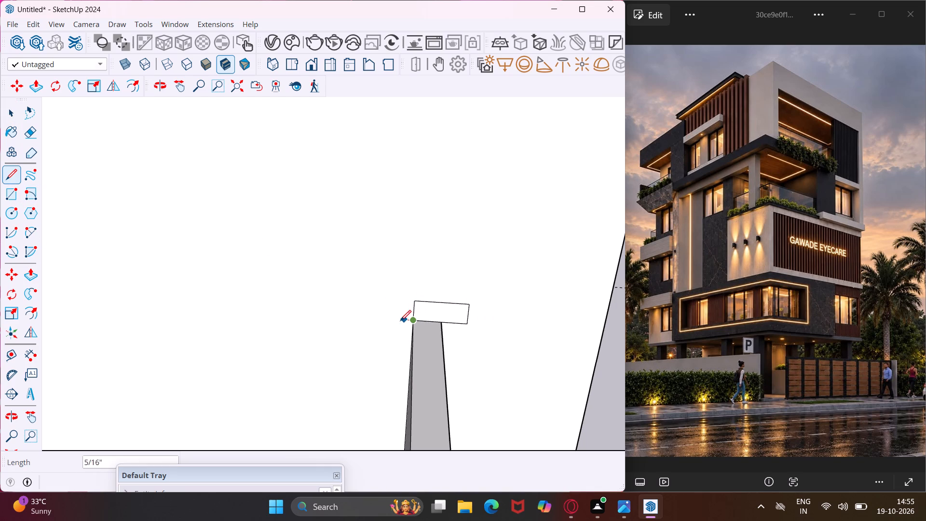
click(400, 321)
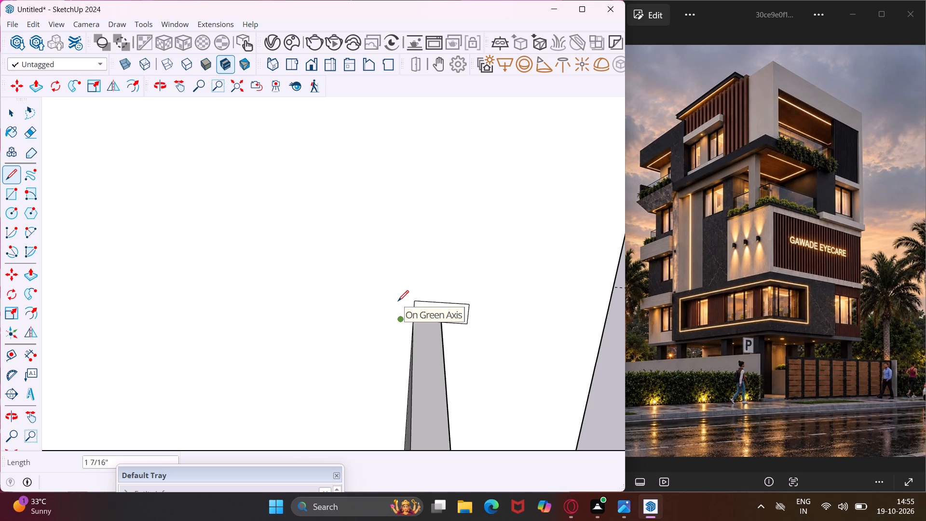
middle_drag(395, 298, 375, 291)
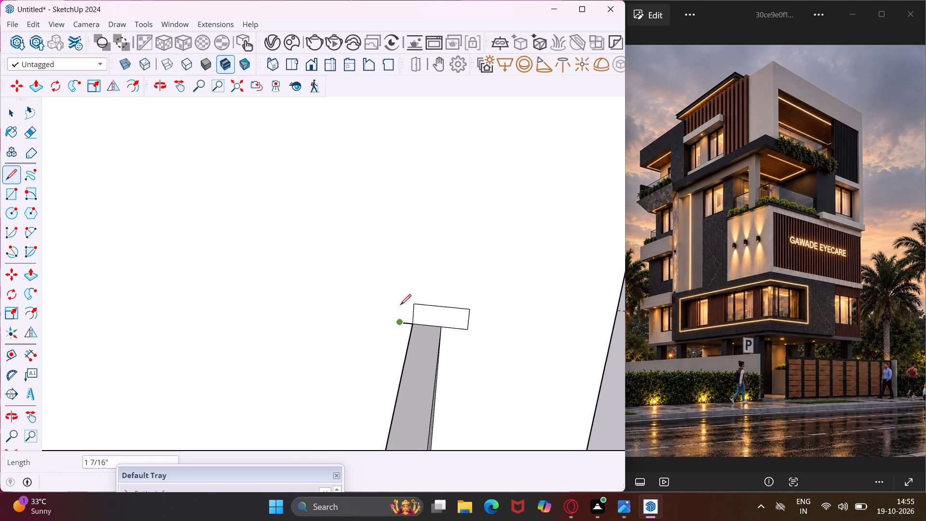
key(Escape)
click(415, 305)
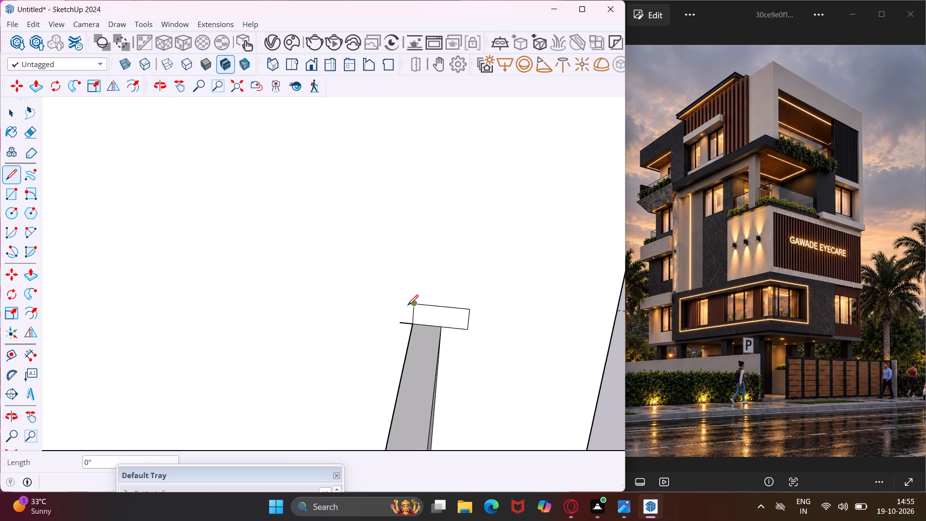
click(400, 303)
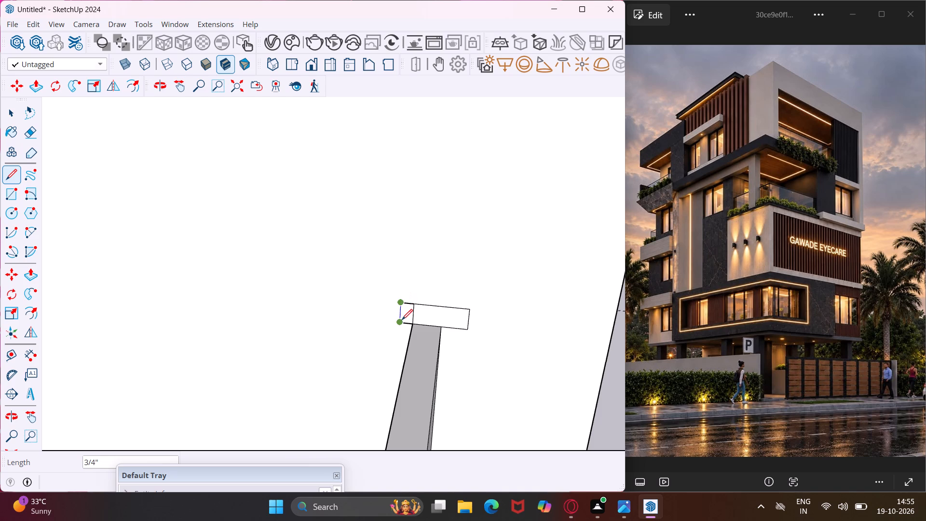
click(402, 320)
key(Escape)
key(space)
key(e)
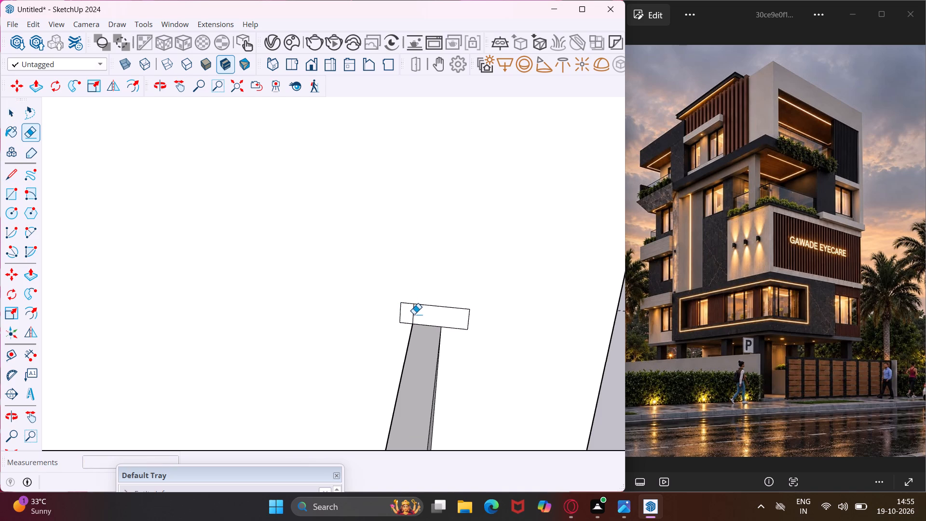
click(415, 314)
key(Escape)
key(space)
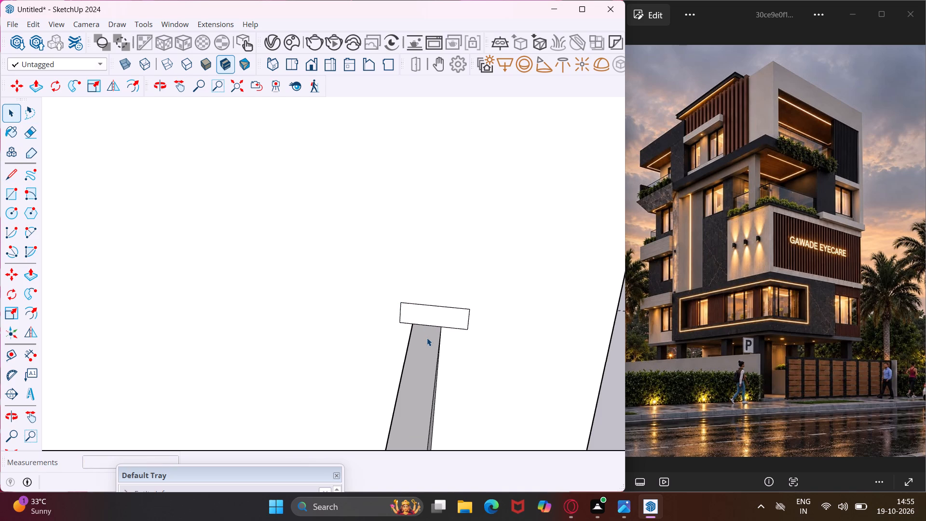
Run Follow Me on the handrail profile around the railing panel's top face to form the handrail.
click(427, 338)
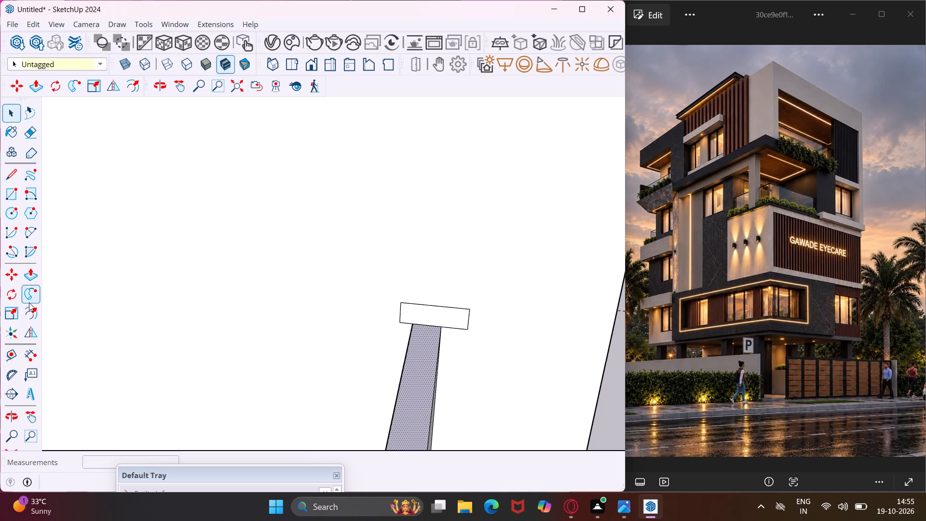
click(29, 302)
click(410, 315)
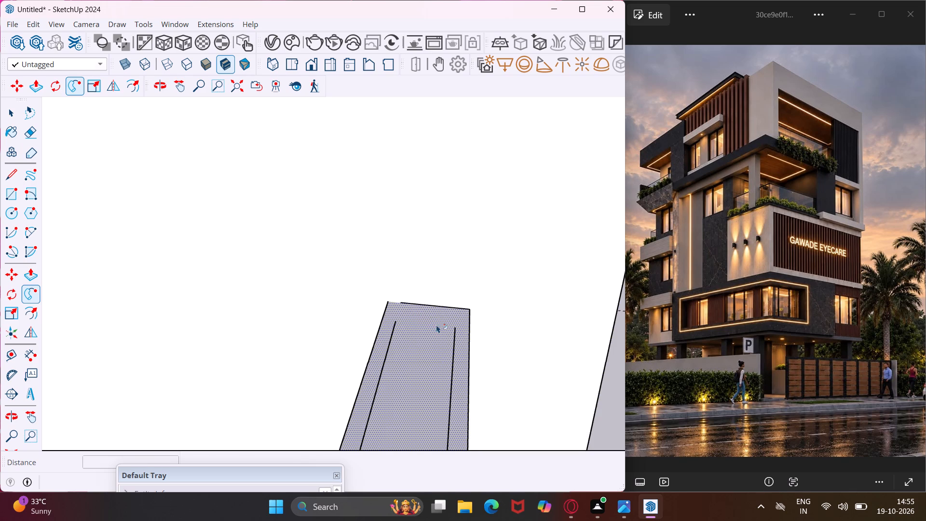
middle_drag(435, 325, 427, 181)
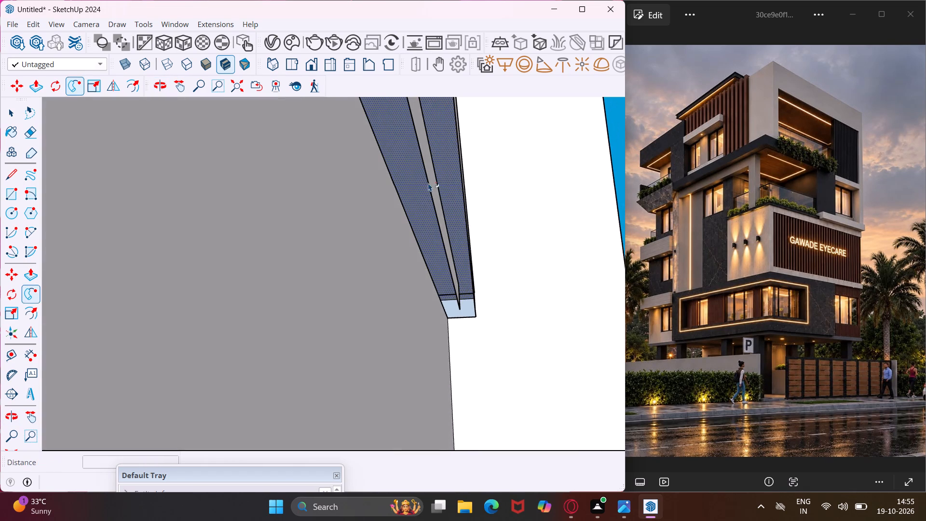
key(Escape)
key(space)
Push/Pull the handrail's recessed underside down by 3/4" to its lower edge.
click(446, 199)
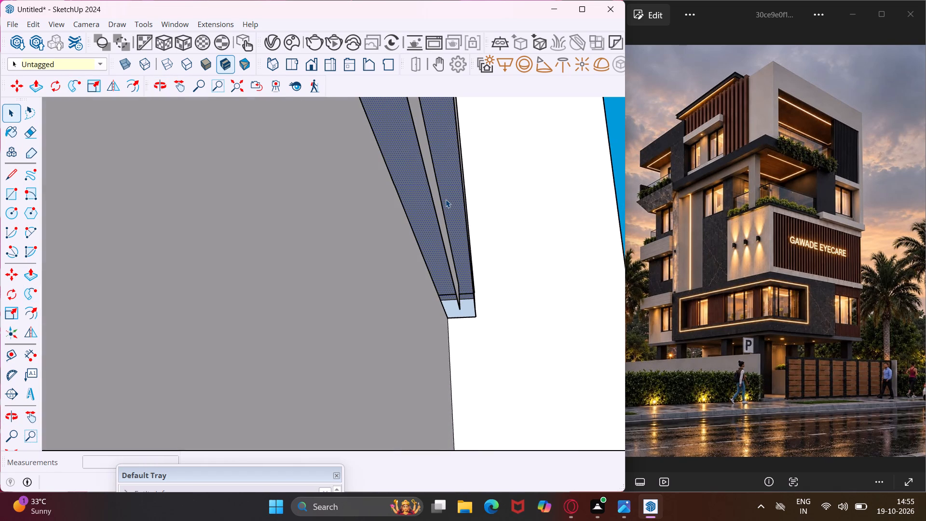
key(p)
click(446, 199)
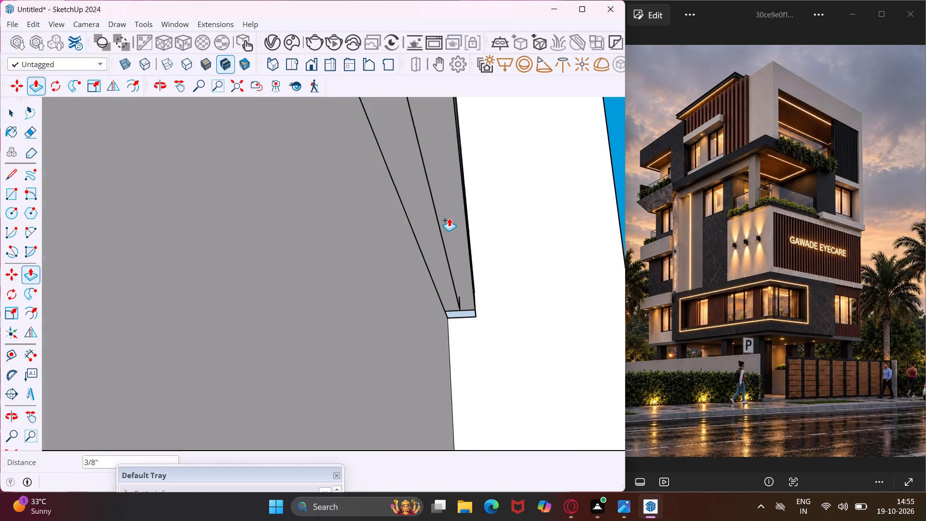
middle_drag(449, 218, 409, 255)
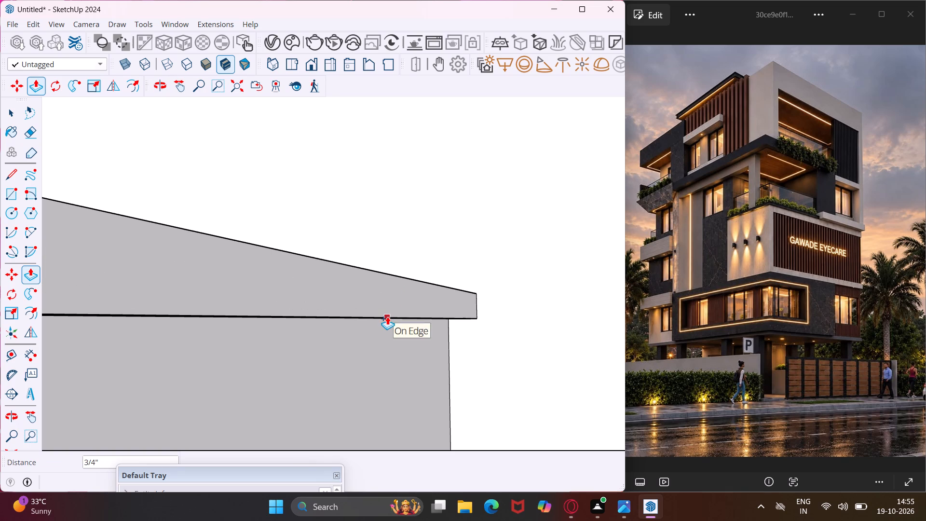
click(387, 316)
key(Escape)
key(space)
Examine the side balcony's railing and the surrounding facade and roof from several angles.
middle_drag(387, 316, 395, 302)
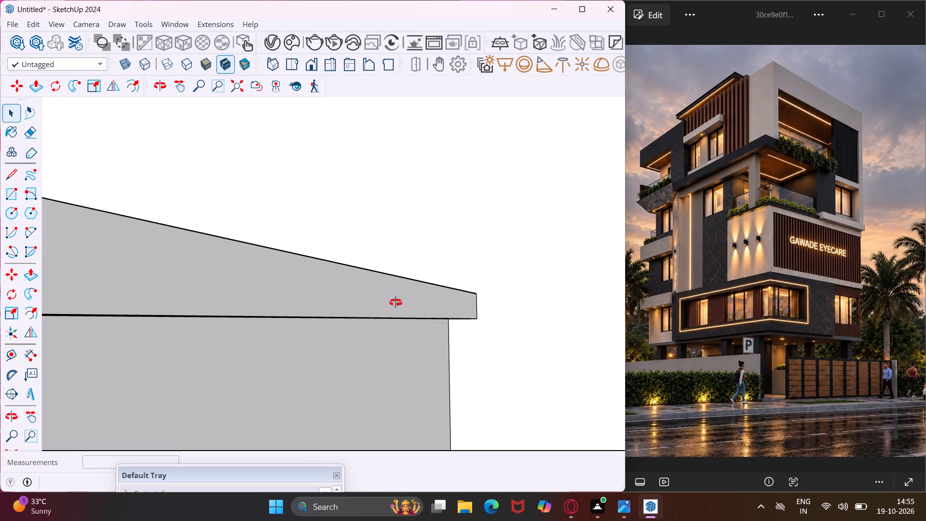
middle_drag(395, 302, 423, 280)
scroll(413, 276, down, 6)
middle_drag(428, 269, 382, 306)
scroll(380, 294, down, 20)
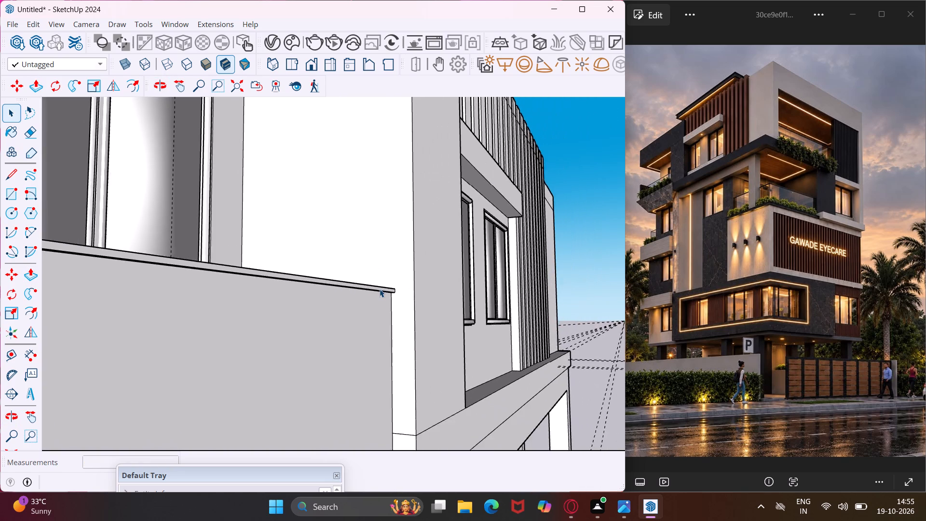
scroll(379, 289, down, 10)
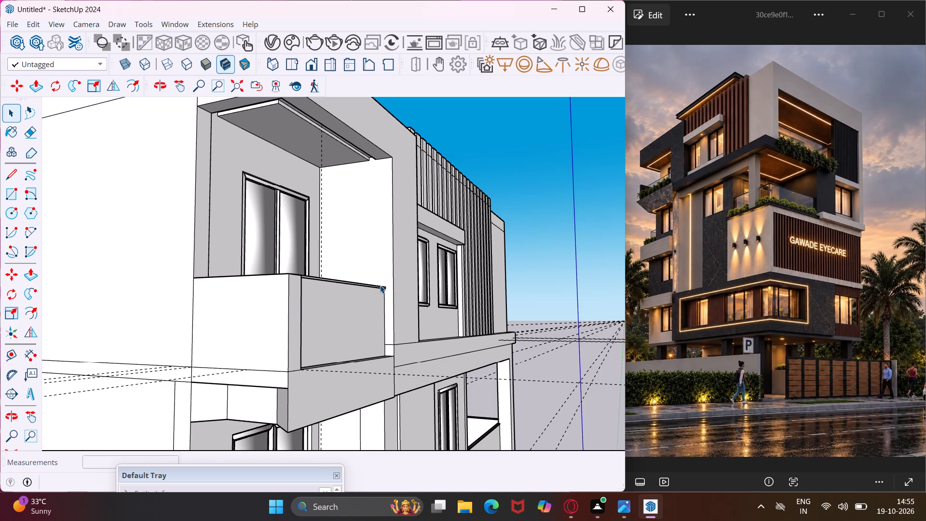
middle_drag(405, 309, 272, 332)
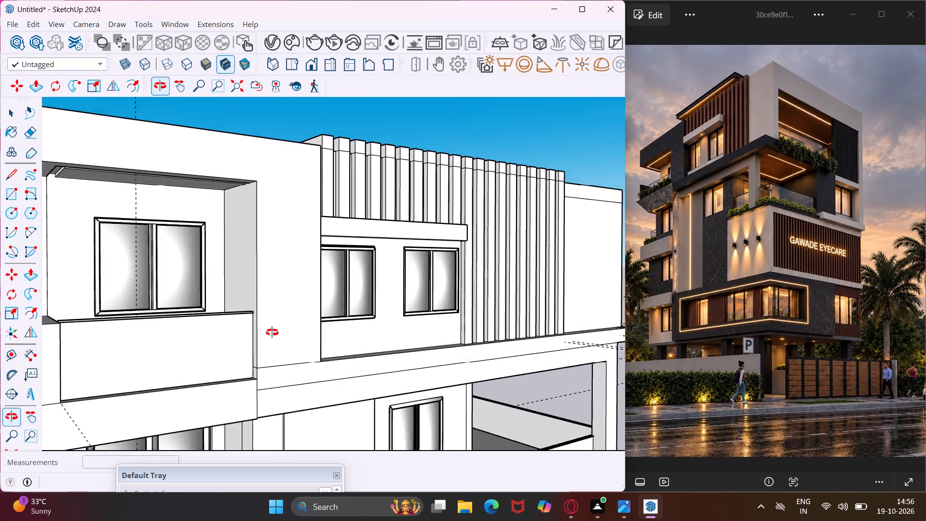
middle_drag(272, 332, 222, 326)
scroll(225, 295, down, 5)
middle_drag(225, 332, 254, 294)
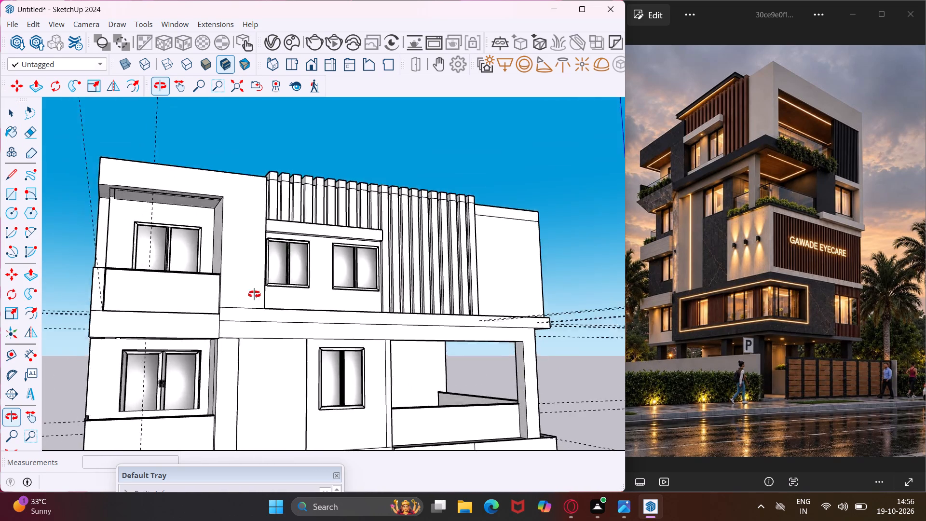
middle_drag(254, 294, 444, 111)
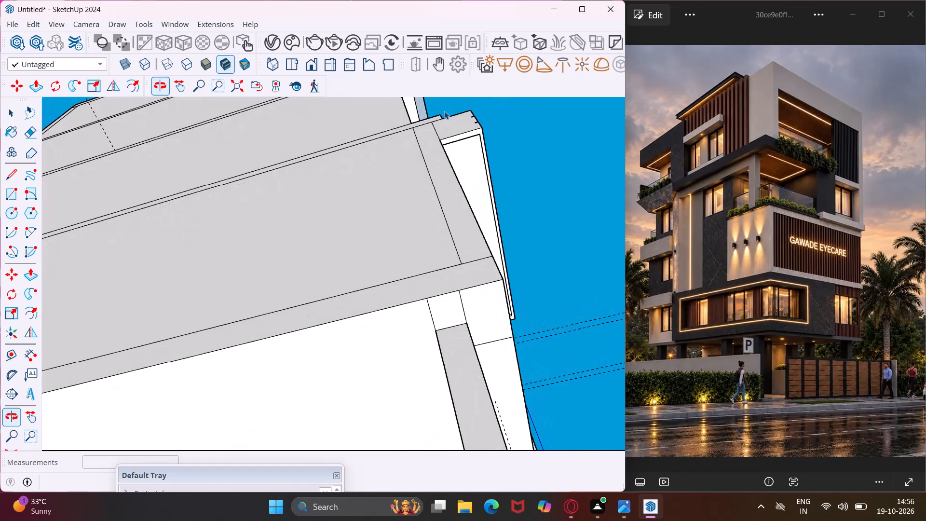
Draw a 30' by 1' upright rotated rectangle along the rear edge of the ground-floor base.
scroll(444, 111, down, 14)
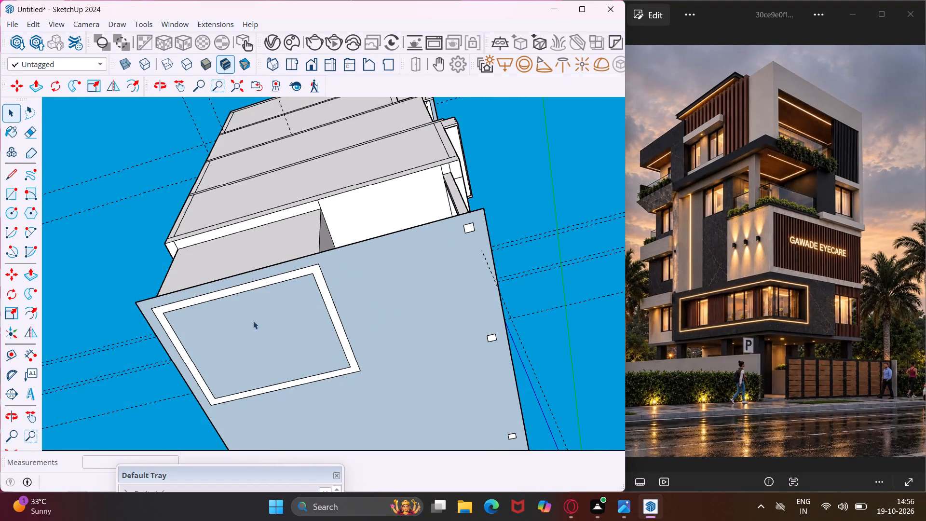
click(24, 203)
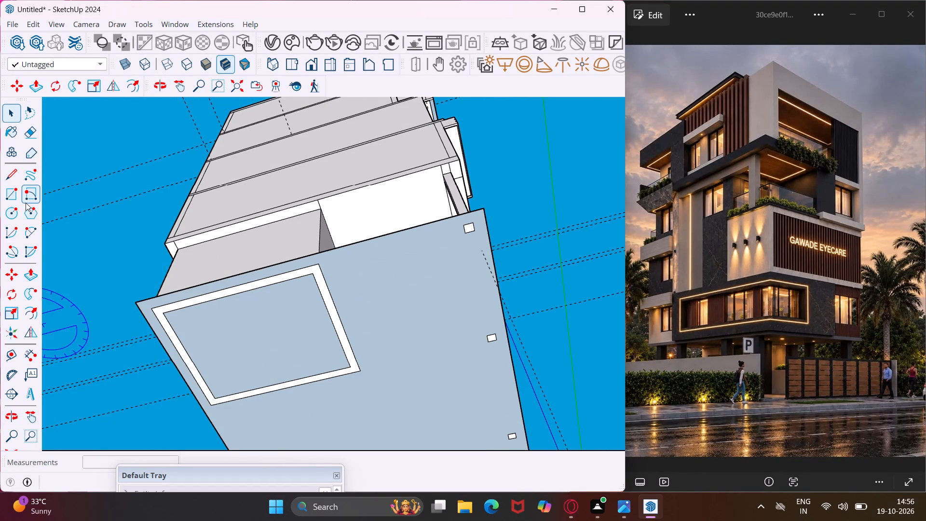
click(135, 301)
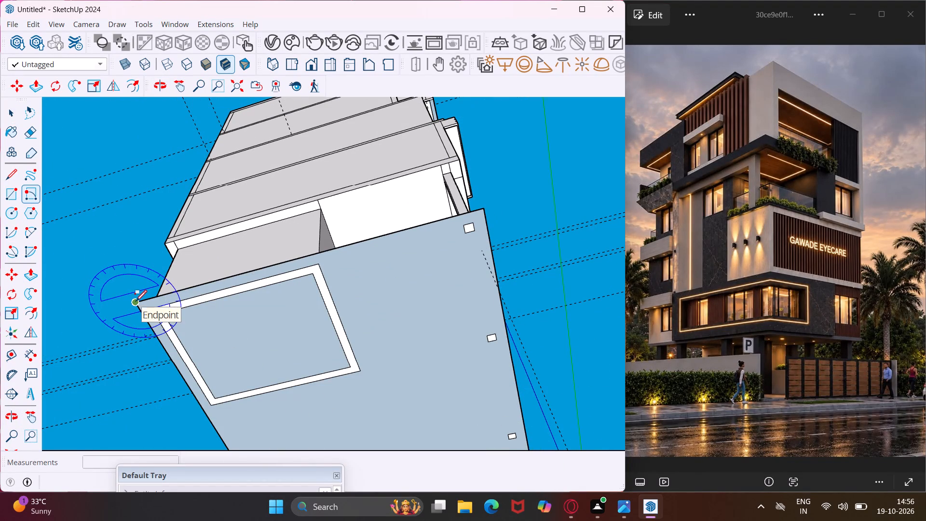
click(483, 208)
middle_drag(482, 209, 289, 263)
middle_drag(216, 345, 218, 360)
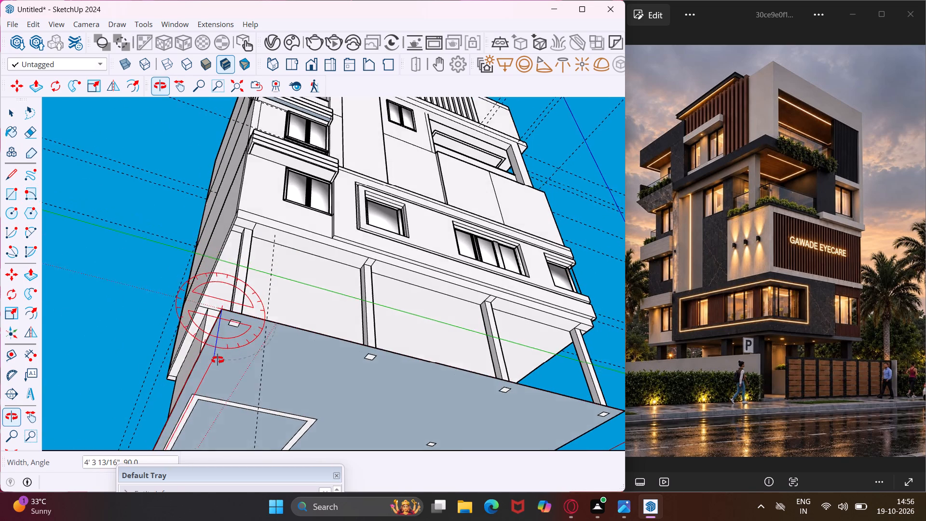
middle_drag(218, 360, 219, 370)
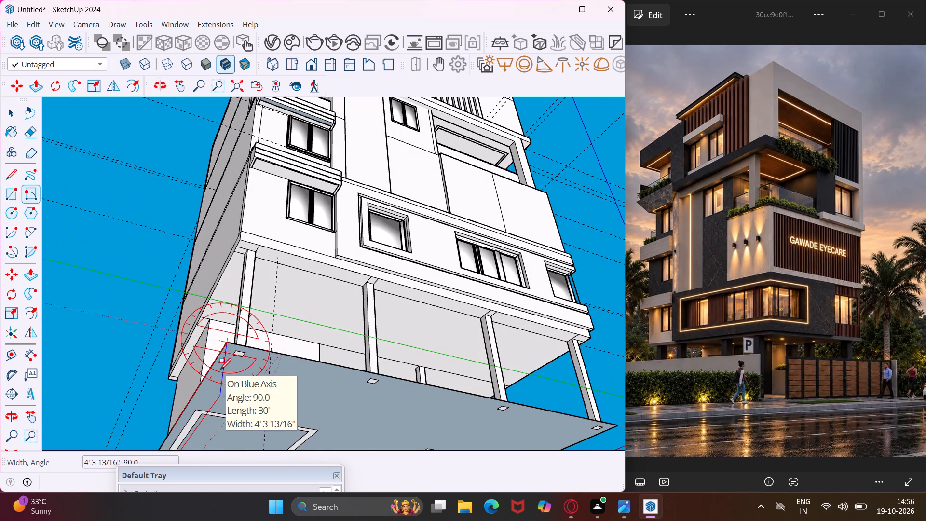
text(1')
key(Return)
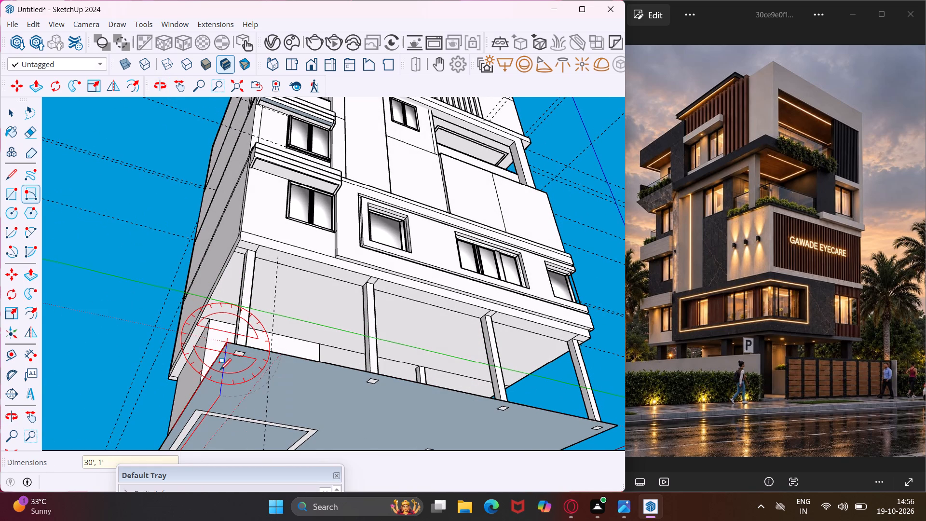
key(Escape)
key(space)
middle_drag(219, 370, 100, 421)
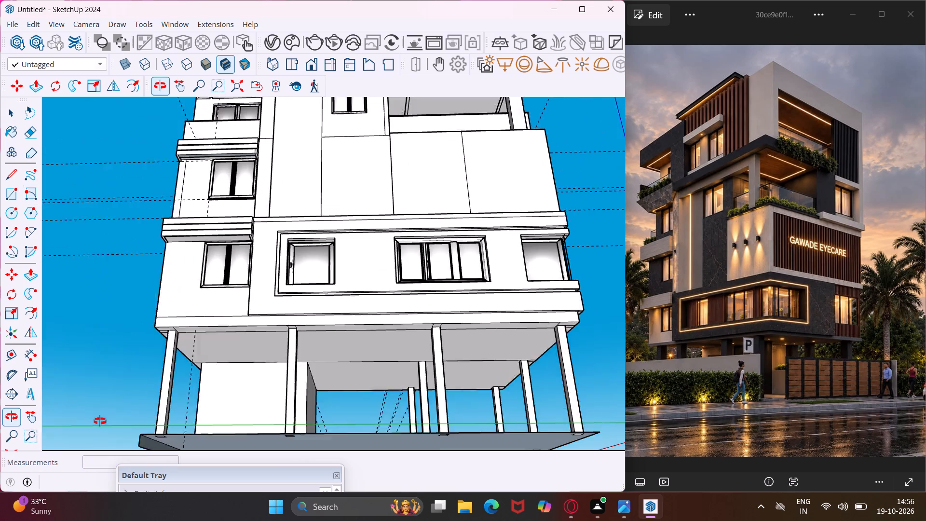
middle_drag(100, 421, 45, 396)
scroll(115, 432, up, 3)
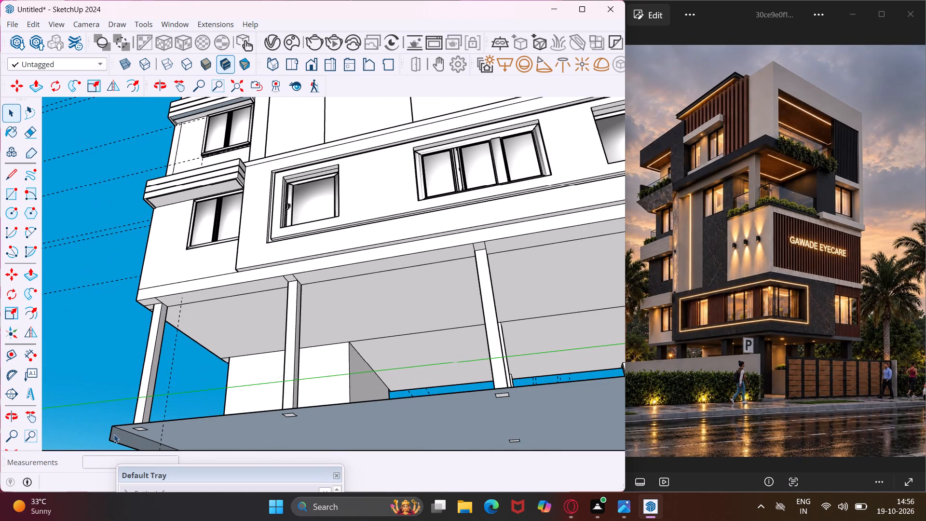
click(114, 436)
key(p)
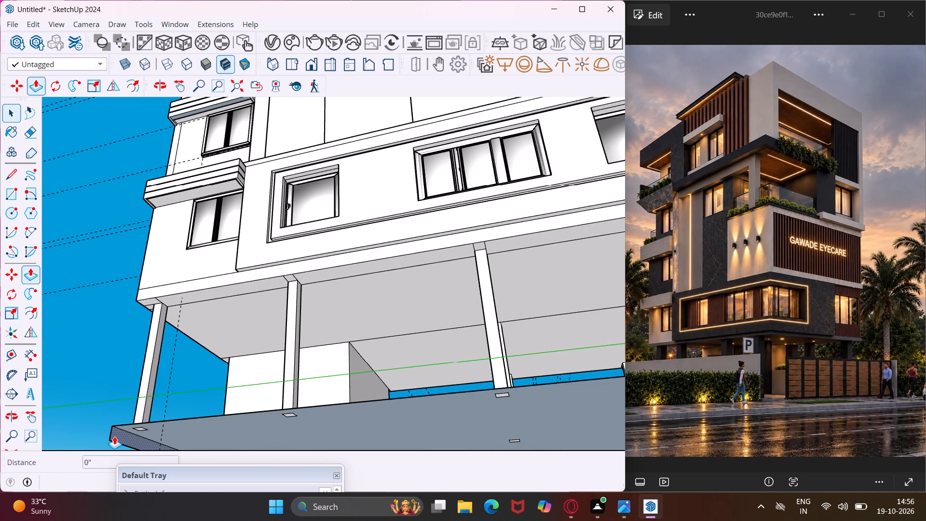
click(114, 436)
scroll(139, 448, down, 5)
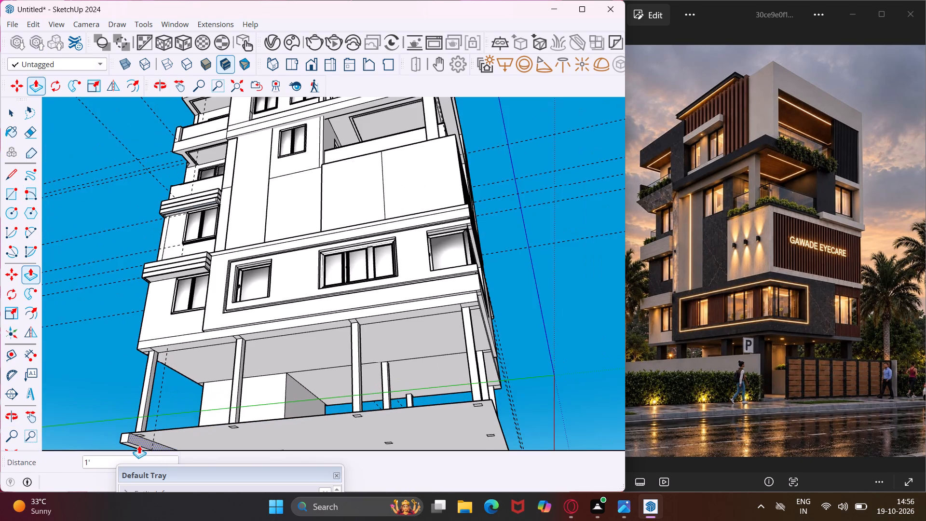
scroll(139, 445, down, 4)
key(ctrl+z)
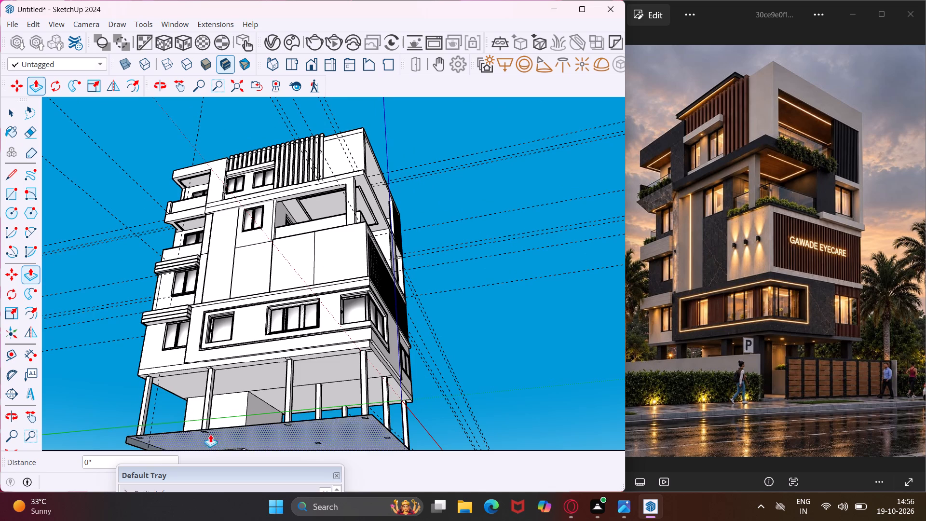
Push/Pull the upright rectangle 40' 1 3/8" along the base to the building's front edge, forming the plinth slab.
scroll(134, 443, up, 11)
click(124, 439)
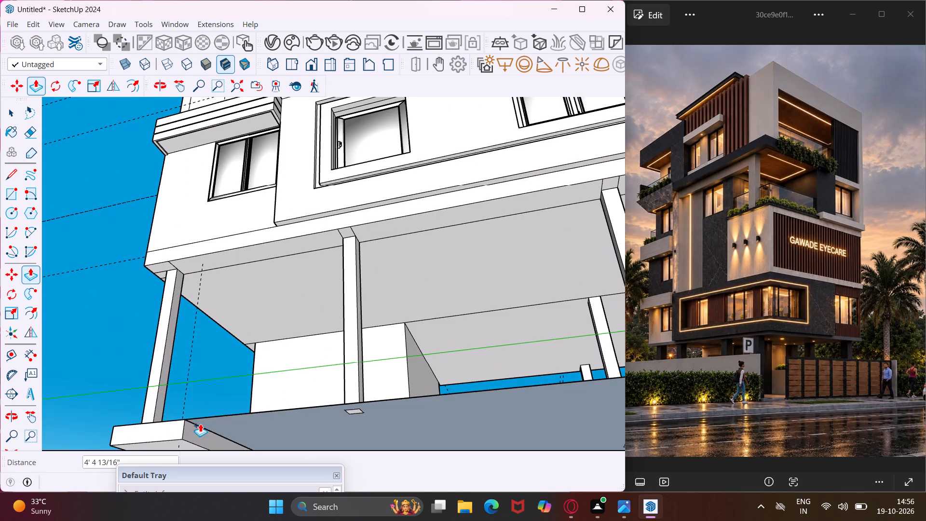
scroll(200, 424, down, 11)
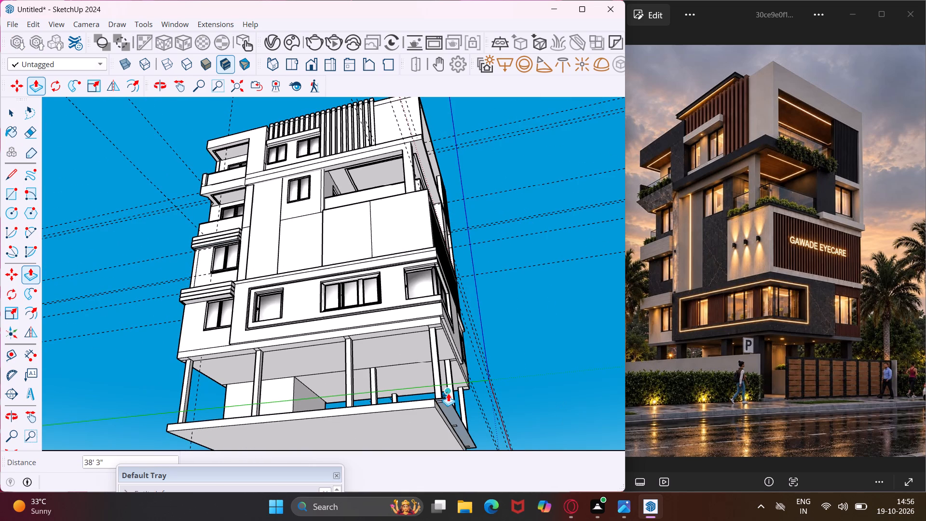
click(450, 400)
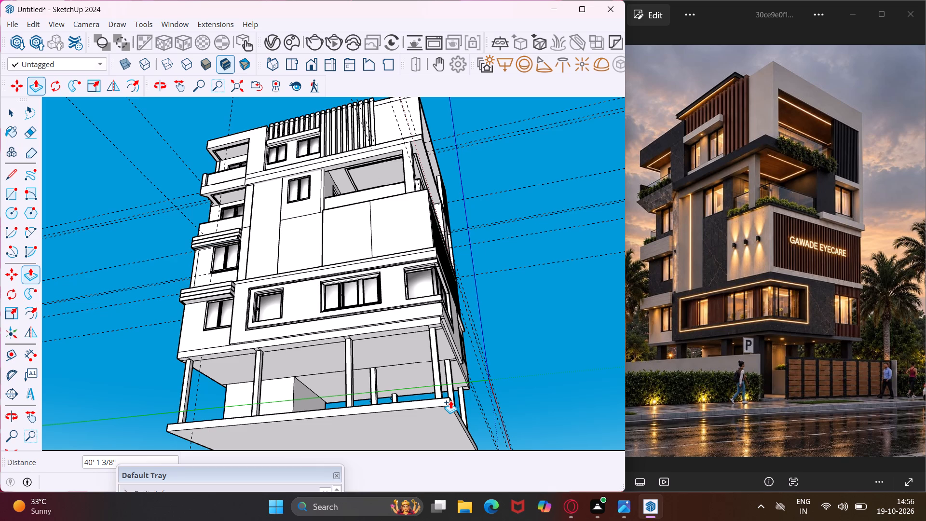
key(Escape)
key(space)
Delete all guides from the model.
middle_drag(451, 405, 208, 472)
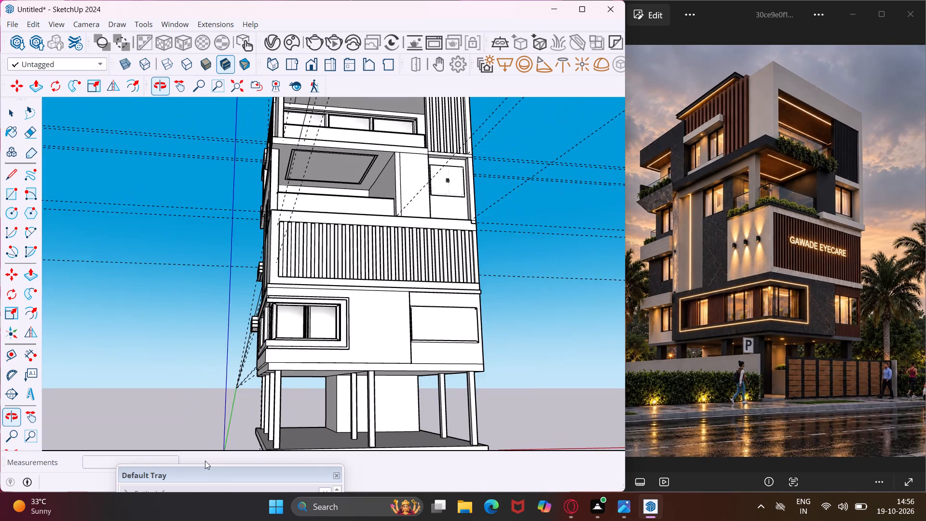
scroll(212, 414, down, 10)
middle_drag(250, 435, 238, 520)
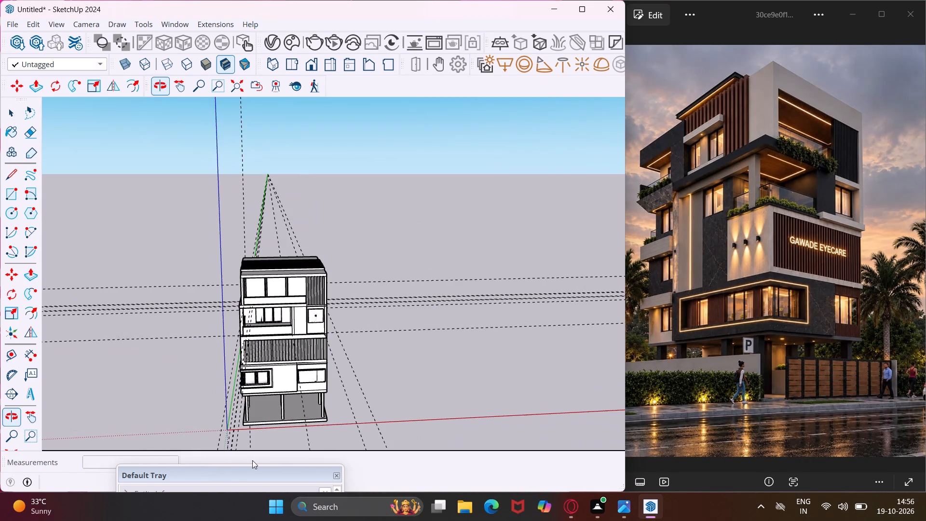
middle_drag(246, 419, 247, 452)
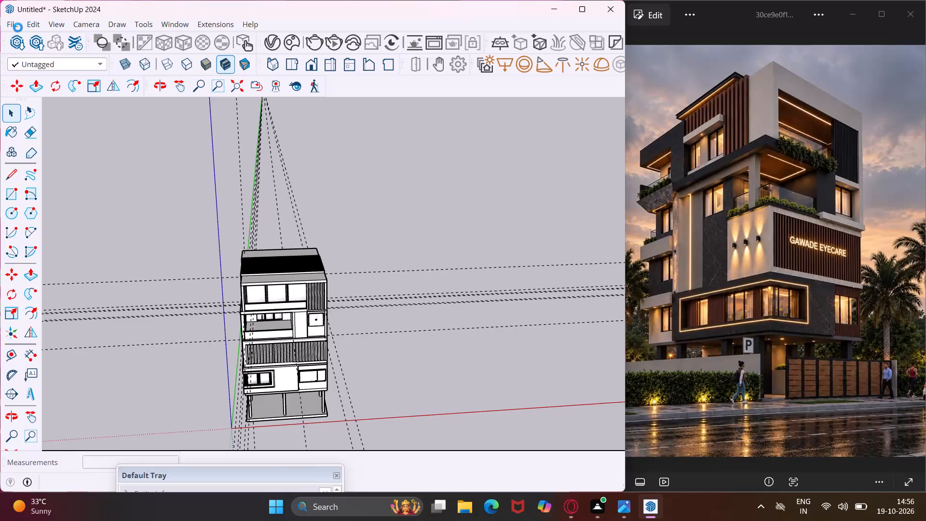
click(32, 25)
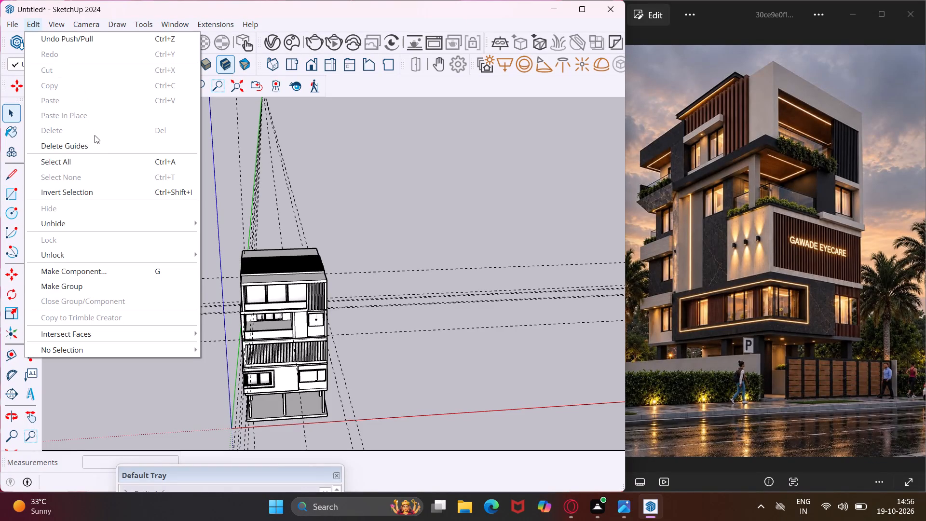
click(96, 142)
Push/Pull the plinth slab's long side face, beside the balcony facade, outward by 9".
scroll(293, 400, up, 3)
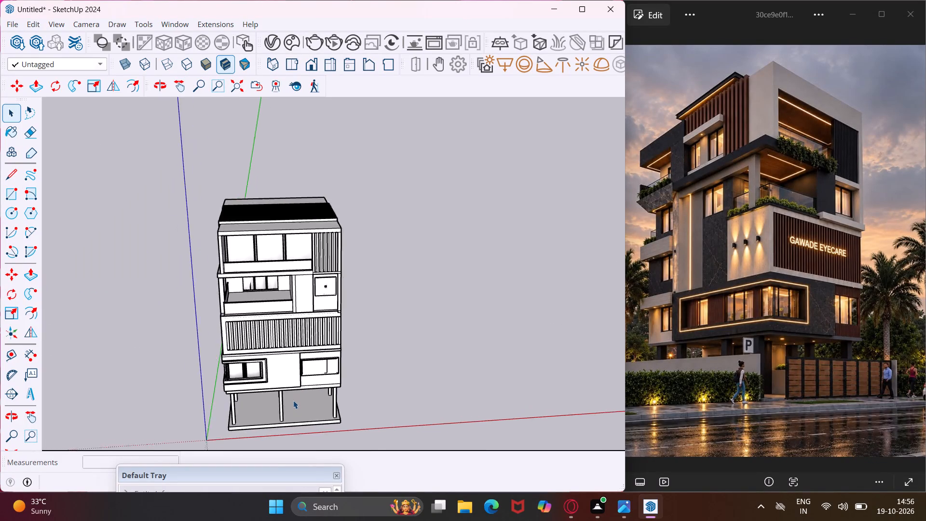
scroll(293, 400, up, 5)
middle_drag(292, 401, 326, 349)
scroll(325, 343, down, 4)
scroll(220, 419, up, 4)
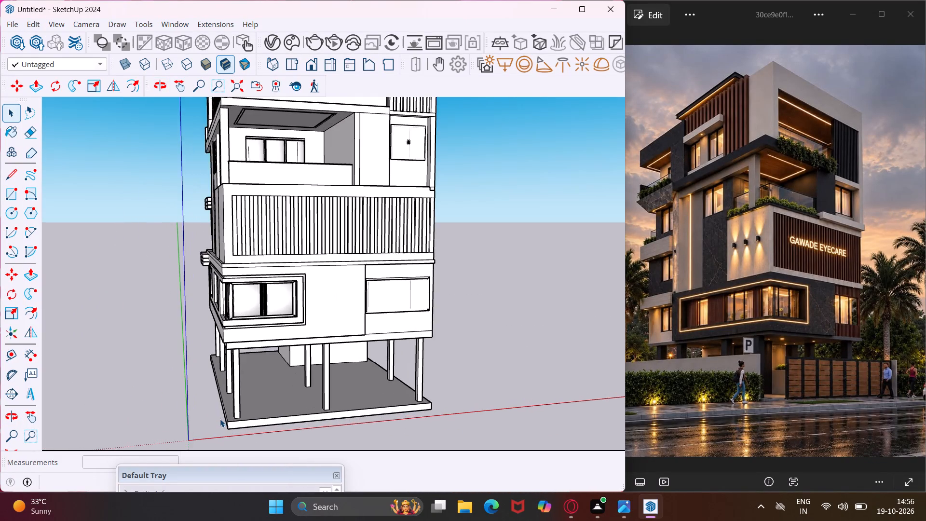
scroll(220, 419, up, 15)
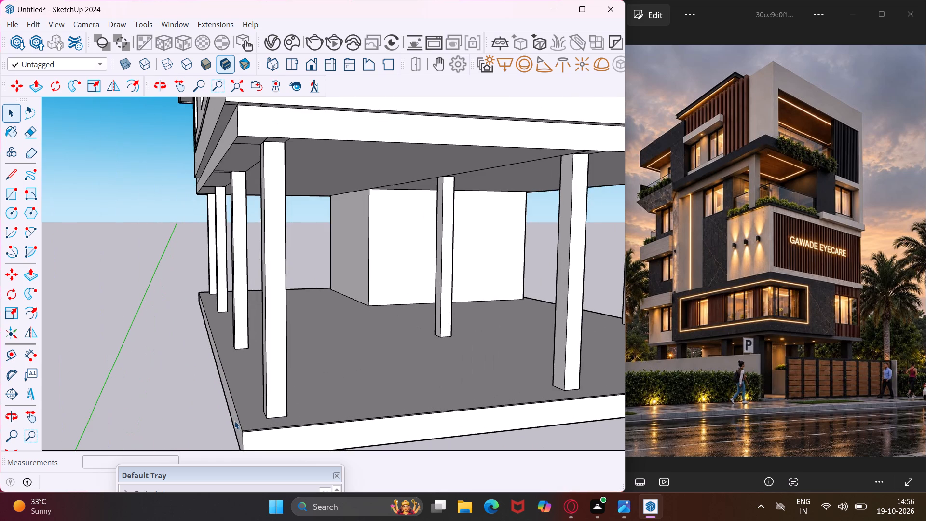
scroll(234, 421, up, 2)
click(234, 421)
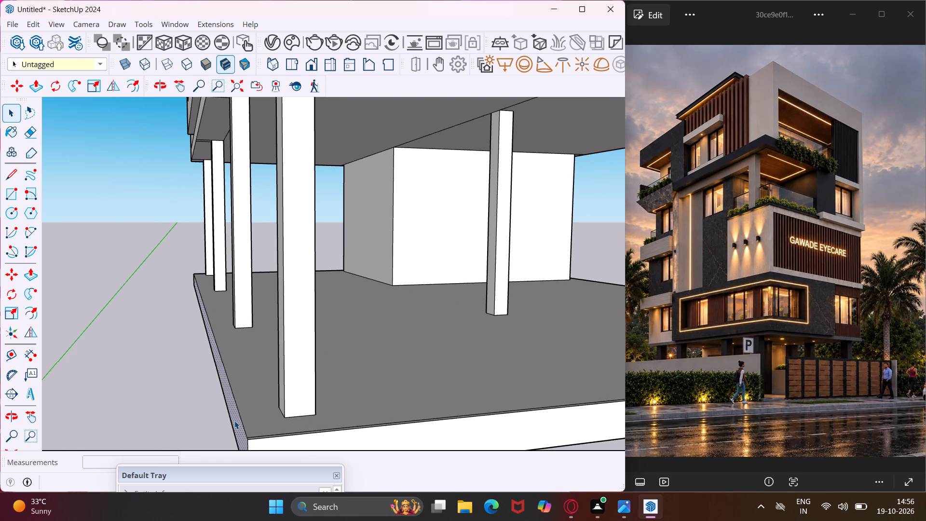
key(p)
click(234, 421)
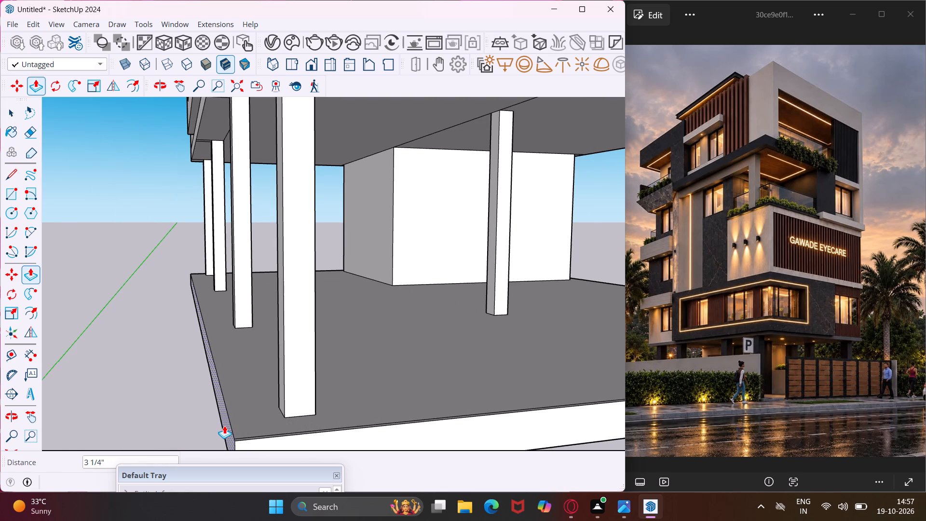
text(9")
key(Return)
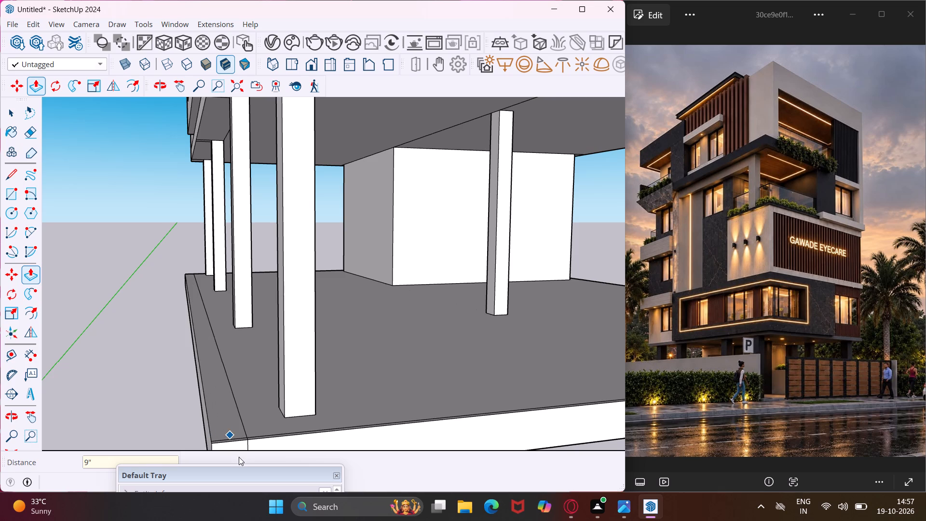
Repeat the 9" Push/Pull on the plinth's front face and on the adjoining narrow end face to fill the corner.
middle_drag(240, 461, 240, 376)
scroll(240, 376, down, 4)
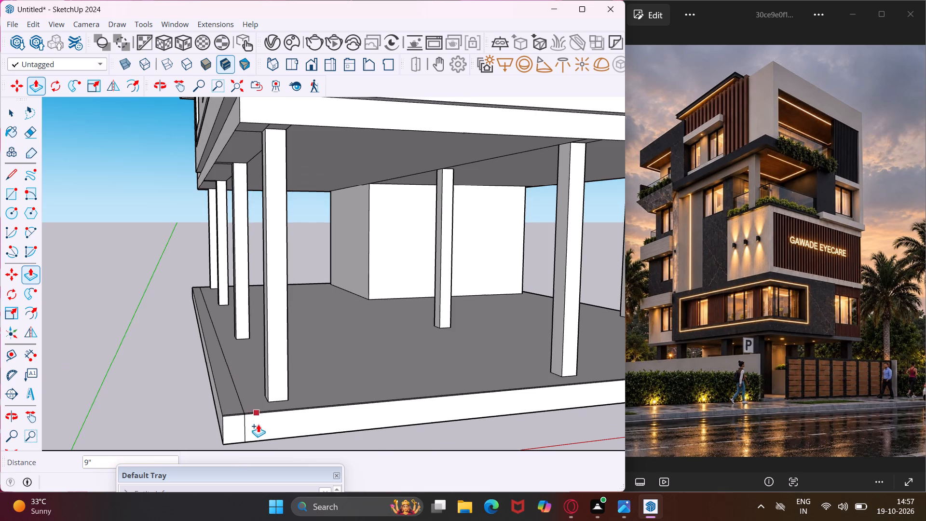
middle_drag(258, 424, 318, 401)
scroll(310, 417, up, 7)
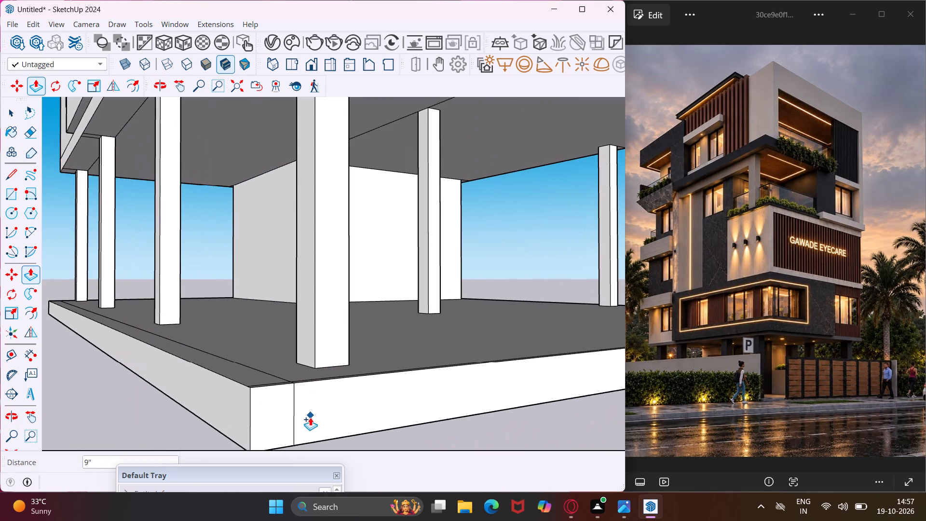
middle_drag(367, 439, 403, 441)
middle_drag(366, 429, 488, 445)
key(Escape)
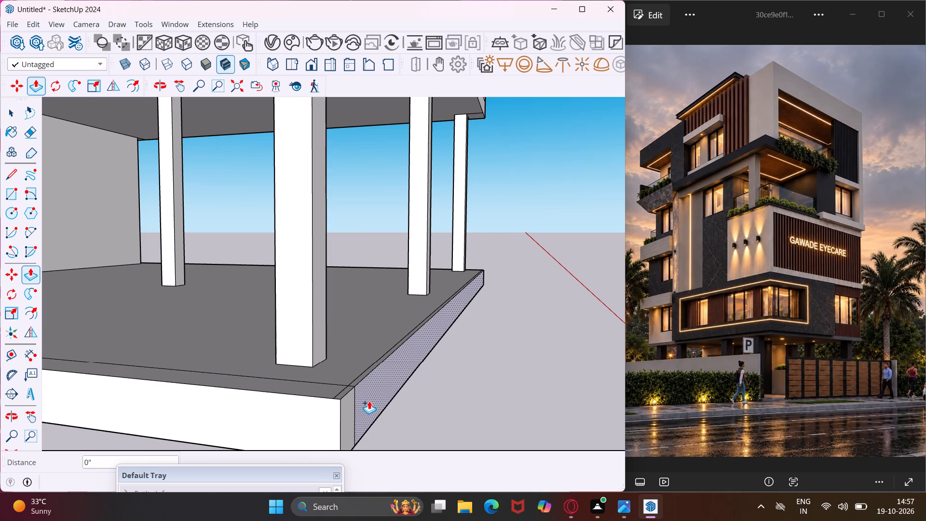
double_click(369, 401)
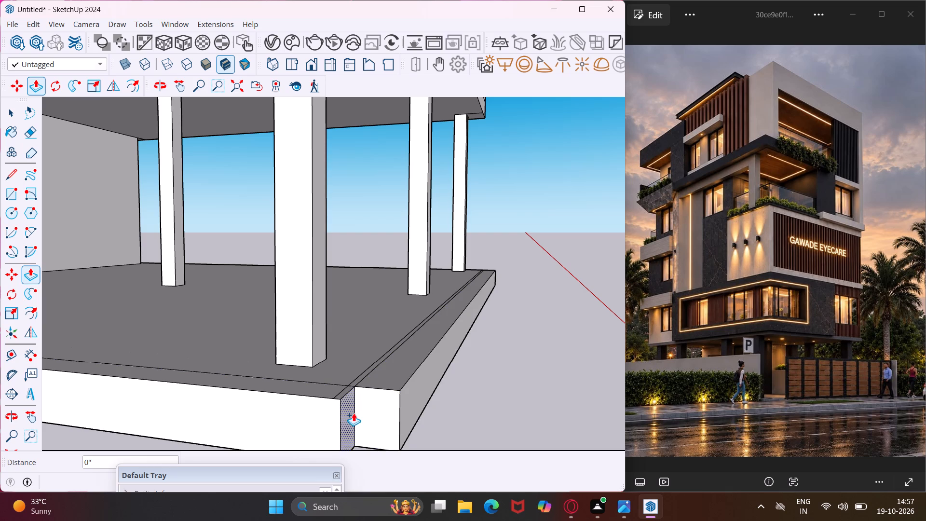
double_click(354, 413)
Repeat the 9" Push/Pull on the plinth's opposite long side and on the narrow front face to fill that corner.
middle_drag(436, 361, 252, 414)
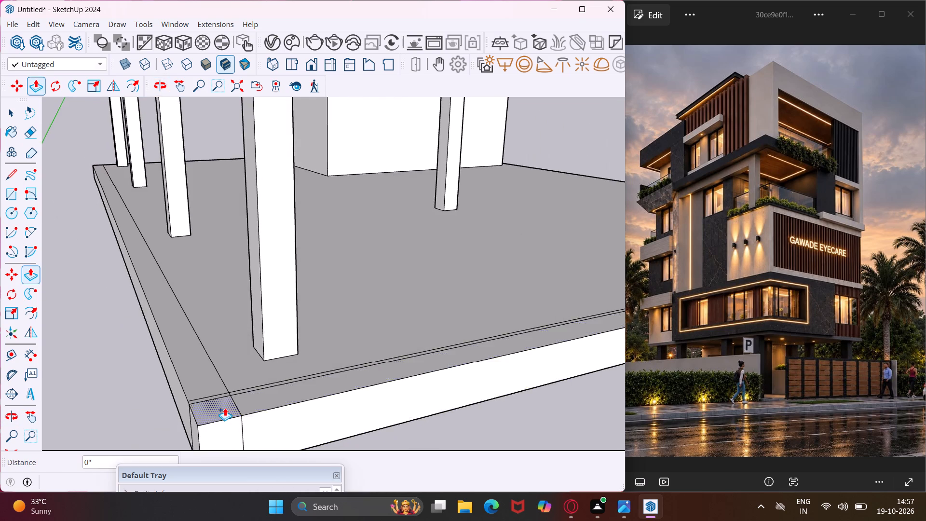
scroll(225, 408, down, 11)
middle_drag(445, 360, 259, 363)
scroll(257, 361, up, 1)
scroll(255, 361, down, 2)
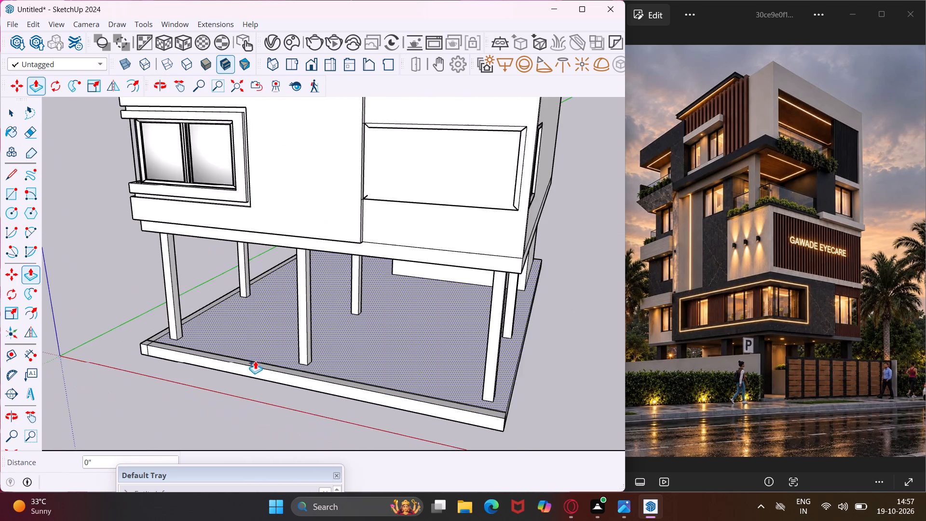
scroll(255, 361, down, 6)
scroll(451, 386, up, 12)
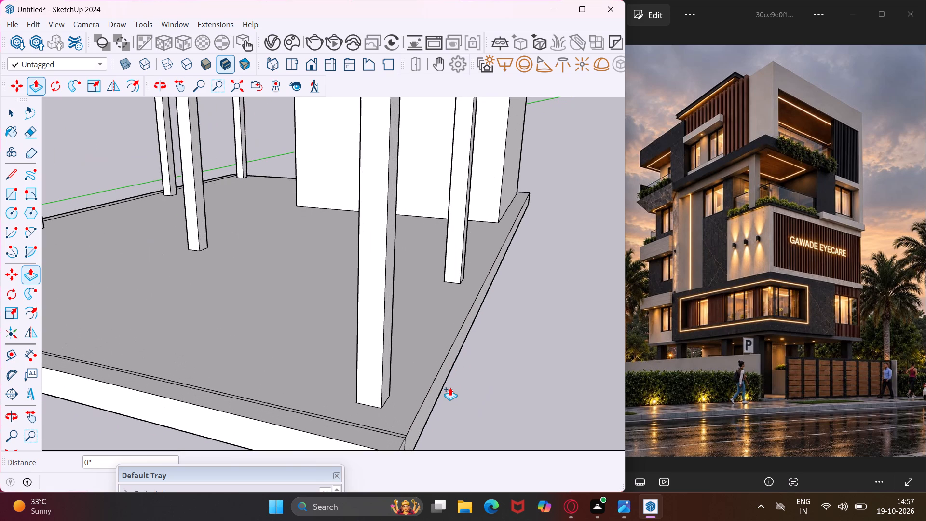
double_click(426, 413)
middle_drag(425, 413, 415, 334)
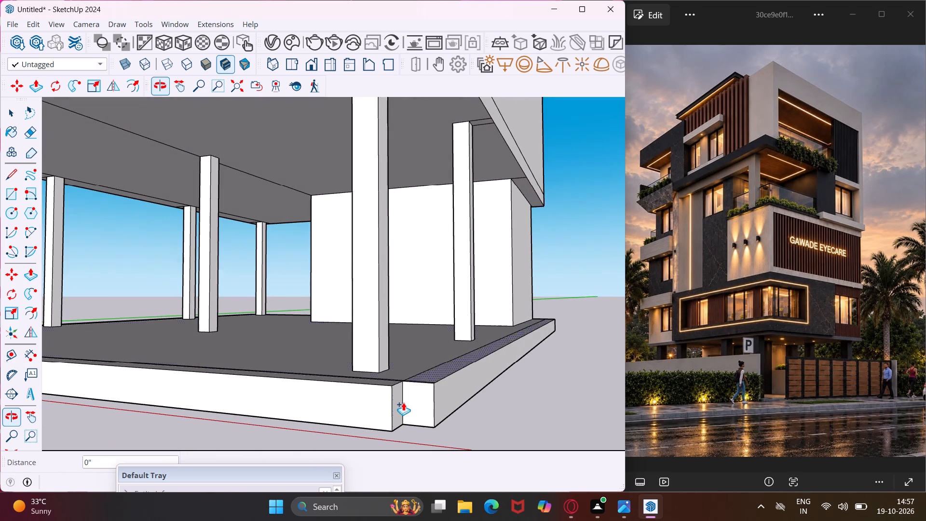
double_click(403, 414)
Repeat the 9" Push/Pull on the plinth's remaining side face, beside the enclosed ground-floor block, and on the adjoining narrow end face to fill that corner.
middle_drag(457, 392, 261, 449)
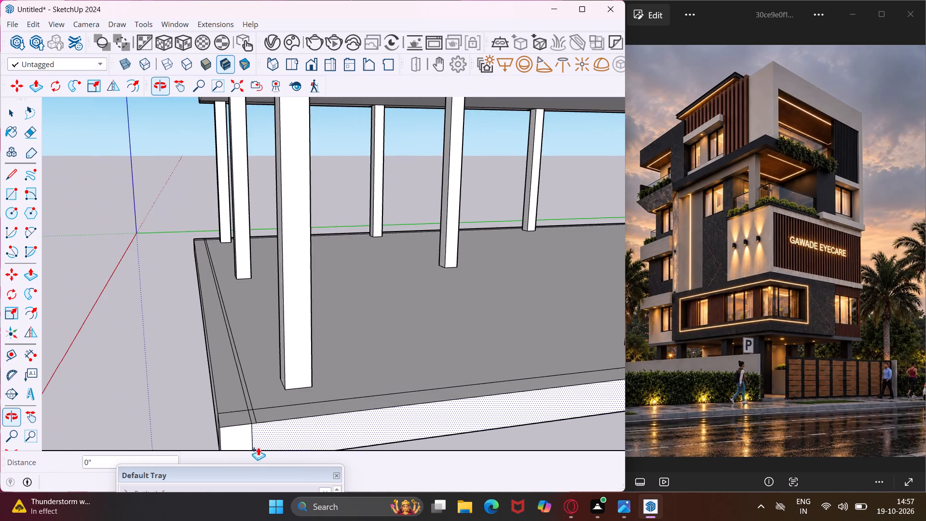
scroll(234, 440, down, 15)
scroll(196, 428, down, 4)
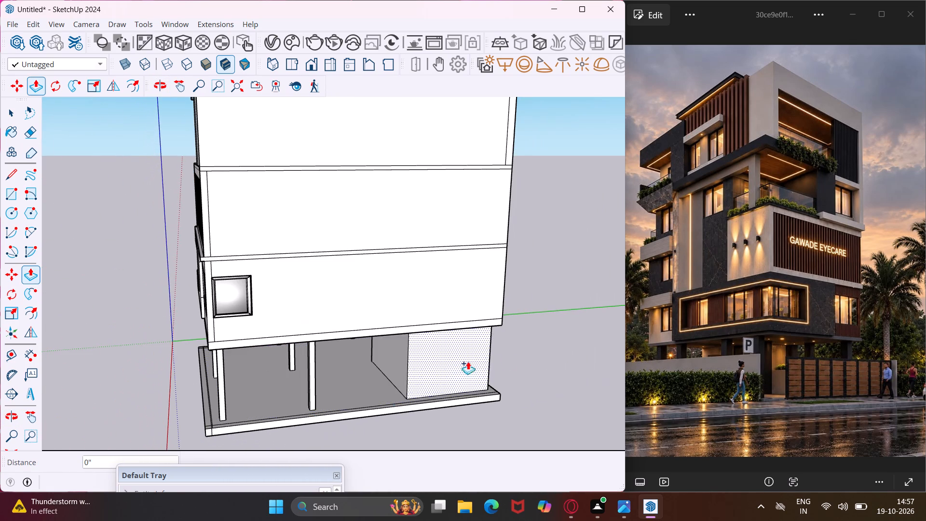
middle_drag(519, 363, 328, 340)
scroll(410, 423, up, 2)
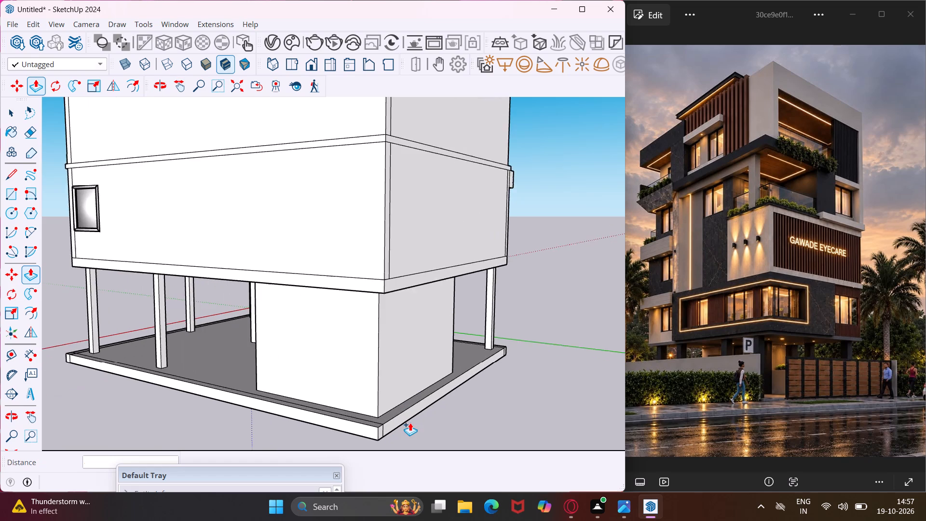
scroll(410, 423, up, 9)
double_click(397, 422)
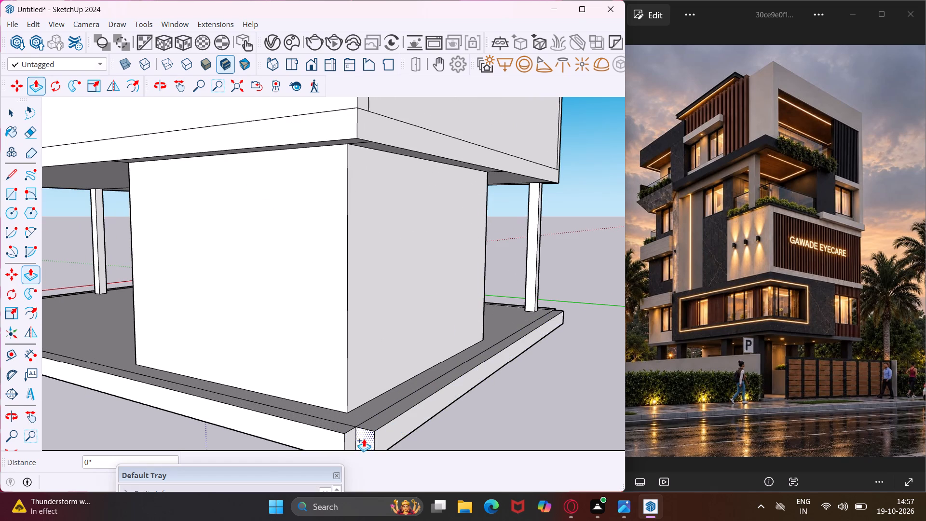
double_click(352, 439)
Repeat the 9" Push/Pull on the narrow face at the other end of that side to fill the plinth's last open corner.
middle_drag(557, 311, 375, 346)
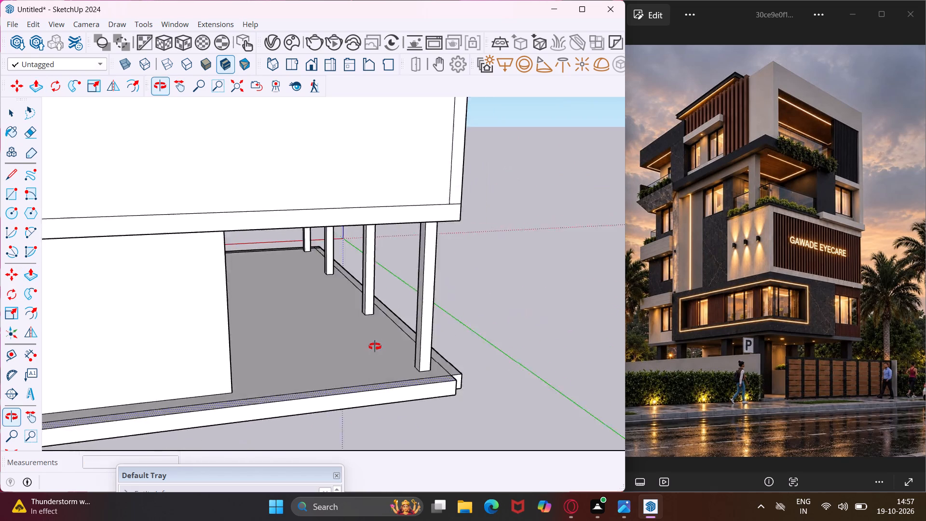
middle_drag(375, 346, 352, 346)
scroll(406, 386, up, 7)
double_click(406, 386)
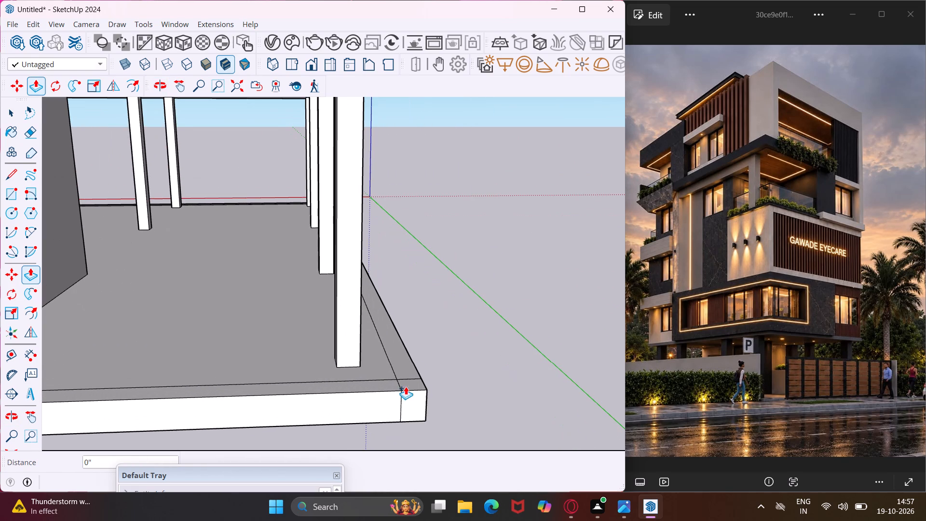
key(Escape)
key(space)
key(Escape)
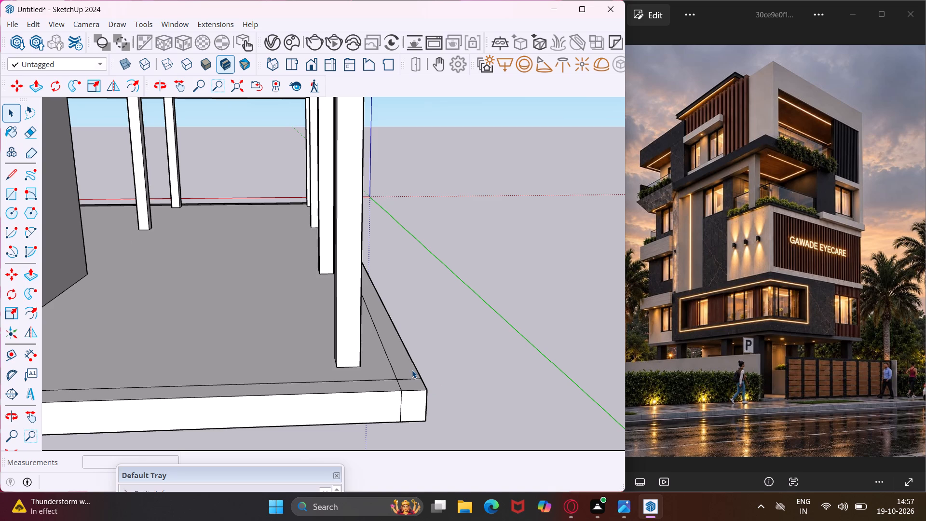
Push/Pull the narrow border strip on top of the plinth upward, along the outer edge beside the corner column.
click(409, 370)
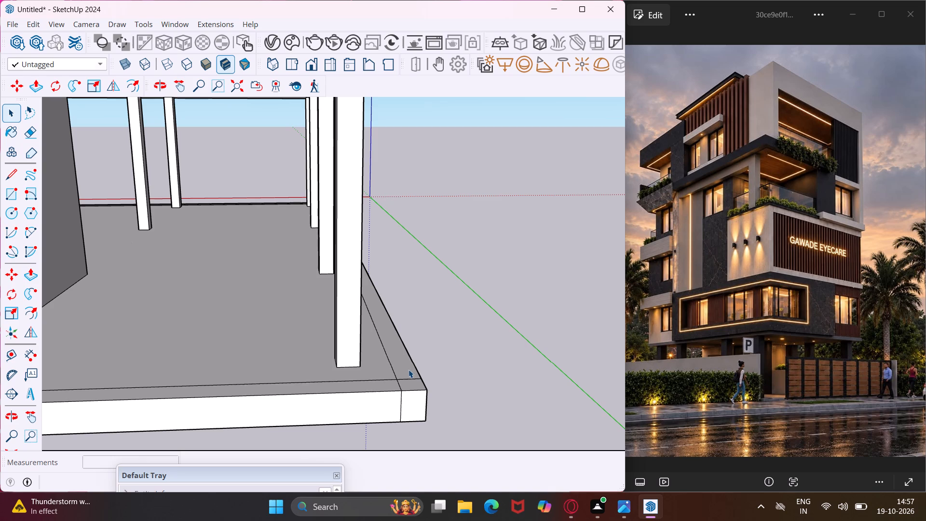
key(p)
click(406, 370)
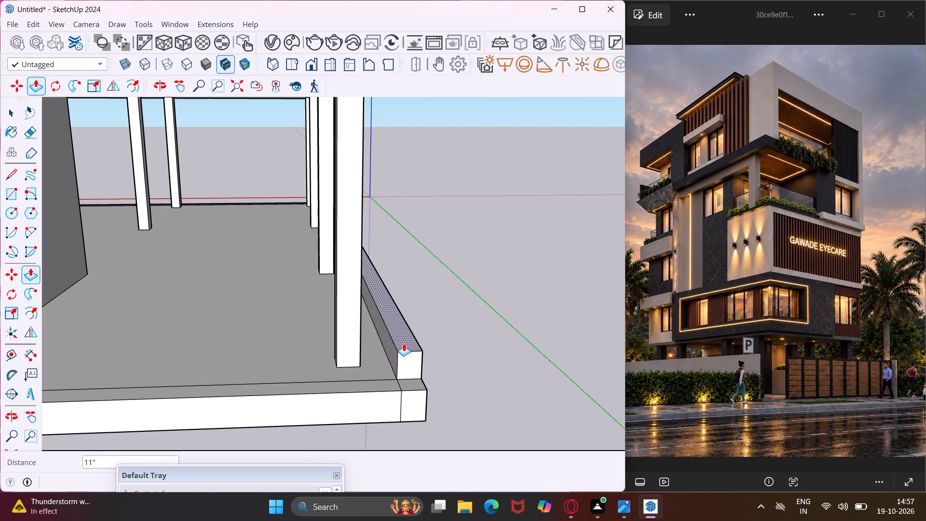
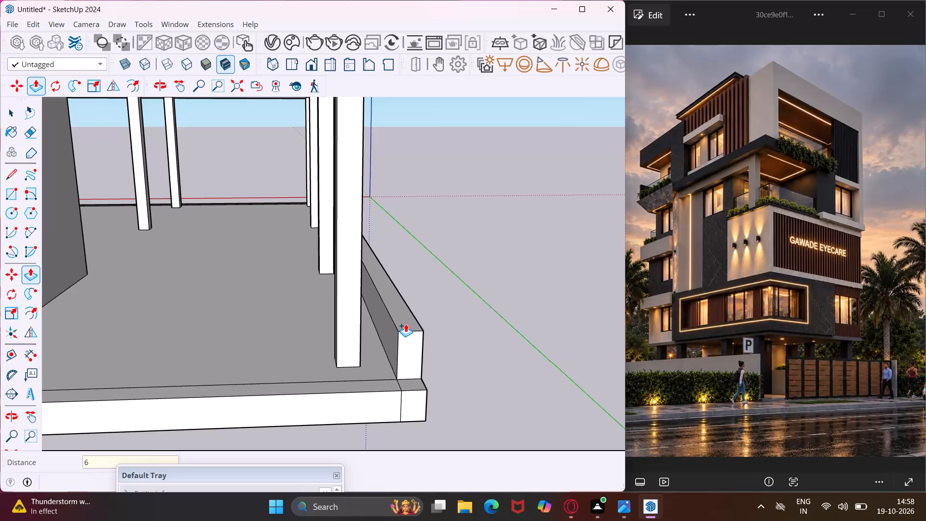
Push/Pull the plinth's border strip beside the corner column up 6', and raise its rear corner square and the rear strip to match.
key(apostrophe)
key(Return)
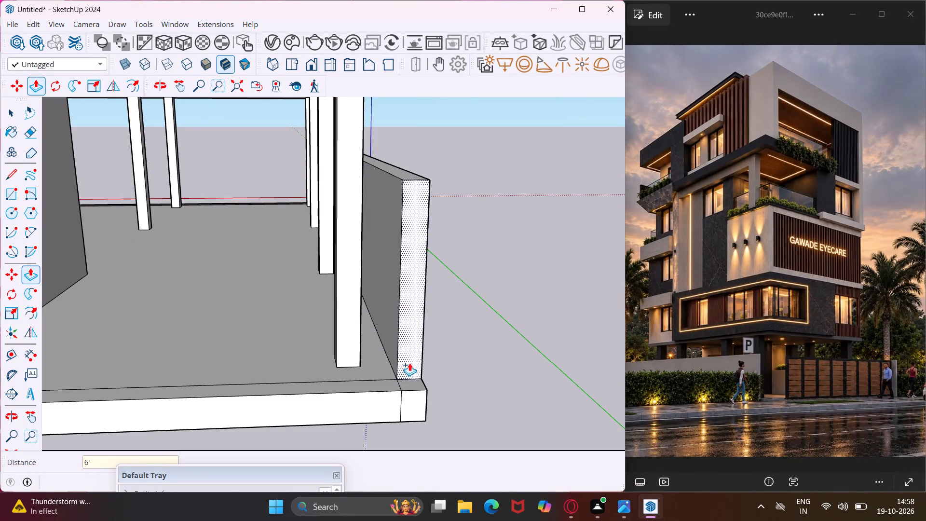
click(410, 381)
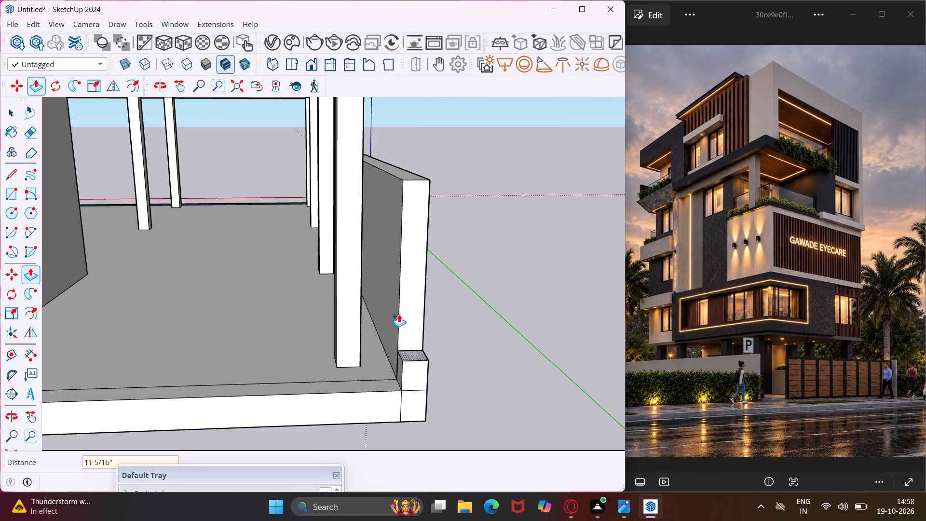
click(394, 178)
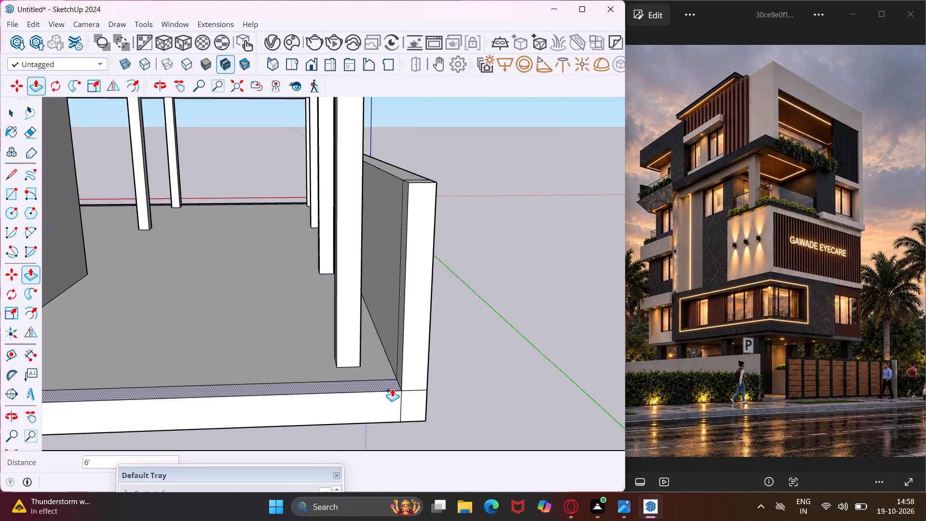
click(391, 385)
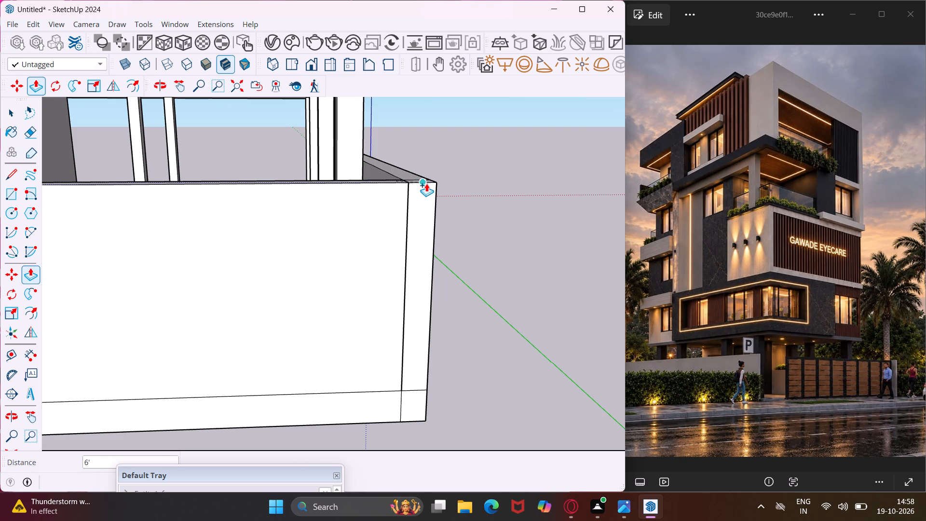
click(426, 182)
Push/Pull the border strip on the plinth's other side and its rear corner square up 6' to match the rear wall.
middle_drag(426, 182, 506, 199)
scroll(506, 197, down, 13)
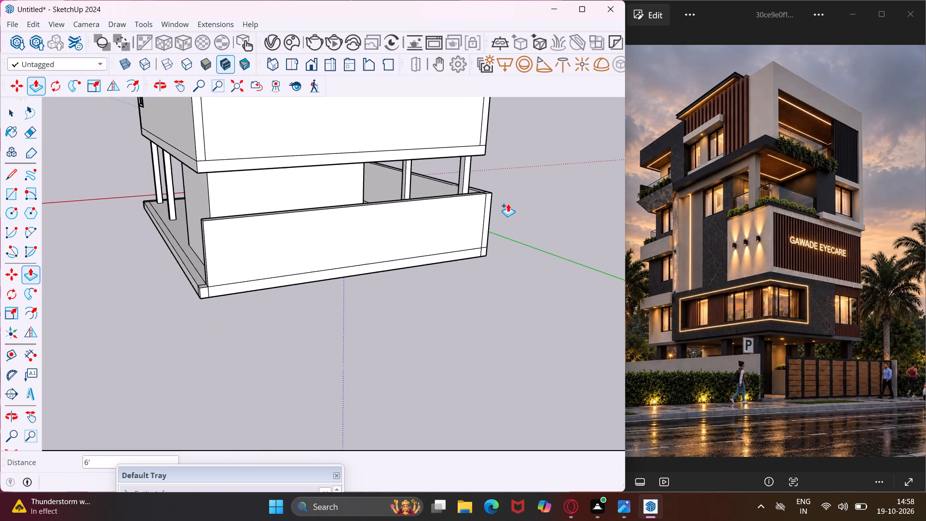
scroll(195, 270, up, 10)
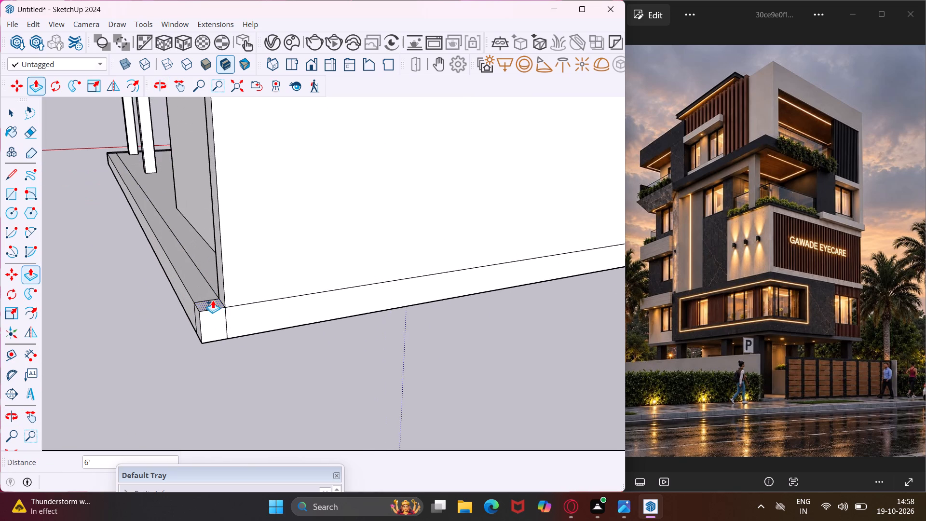
scroll(213, 300, up, 2)
click(213, 300)
scroll(236, 257, down, 6)
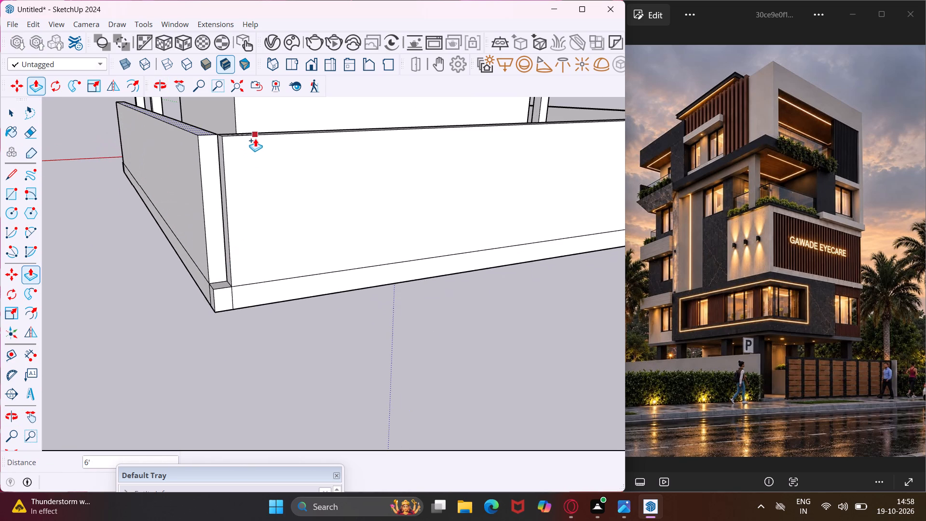
click(255, 138)
scroll(222, 283, up, 3)
click(222, 283)
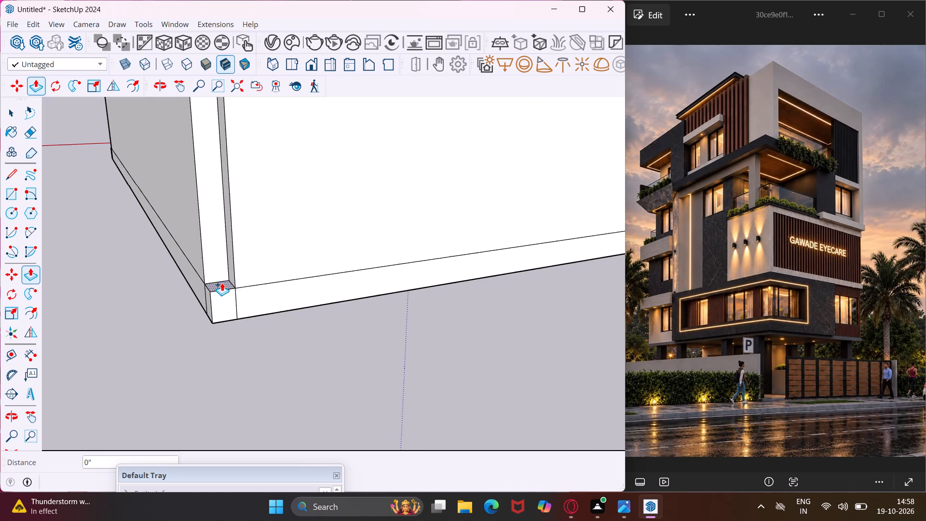
scroll(240, 237, down, 6)
click(264, 148)
middle_drag(254, 162, 557, 190)
scroll(552, 188, down, 16)
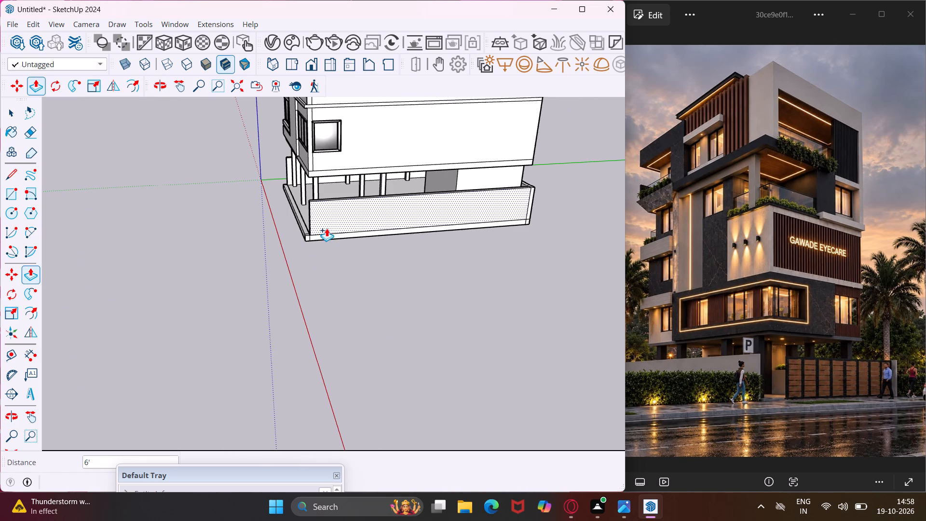
key(Escape)
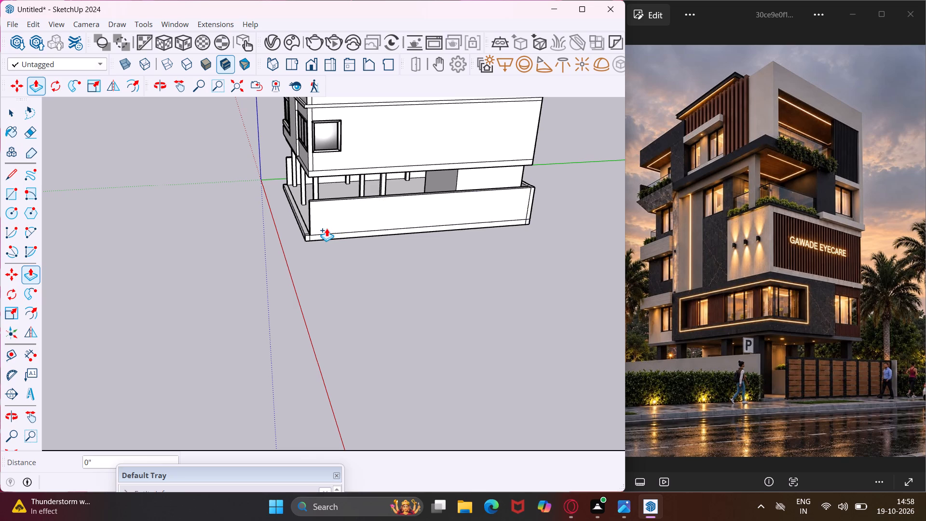
key(space)
Extend the front end face of the boundary wall nearest the origin 9" to the plinth's front edge.
middle_drag(294, 236, 613, 230)
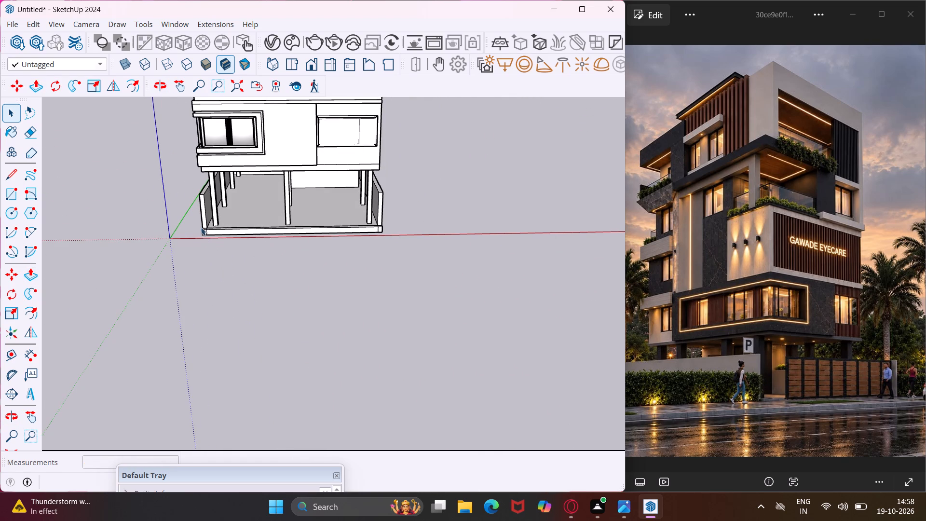
scroll(200, 226, up, 10)
middle_drag(211, 220, 231, 280)
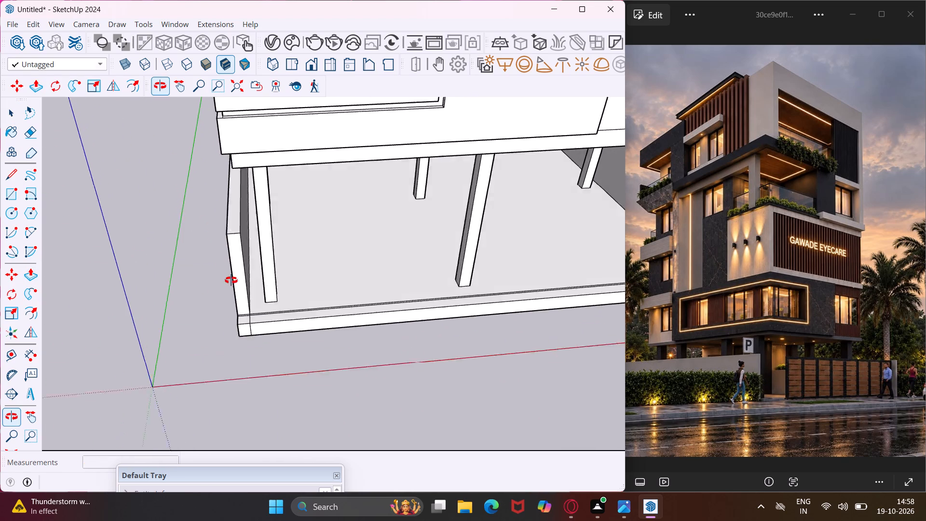
middle_drag(231, 280, 231, 281)
scroll(248, 288, up, 7)
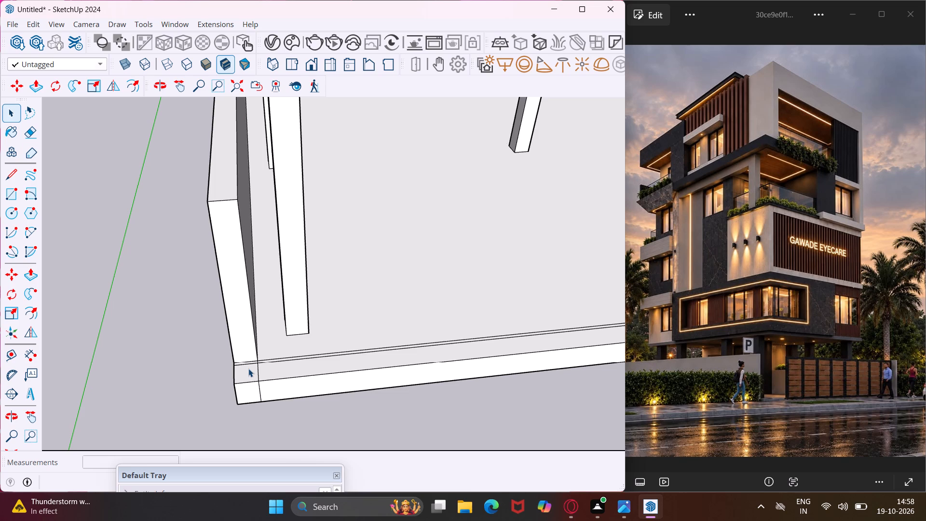
click(243, 343)
key(p)
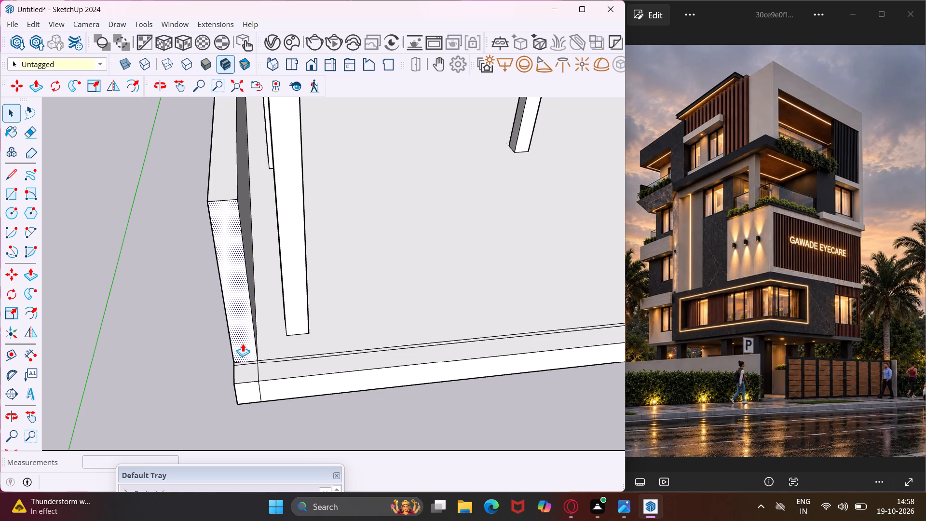
click(243, 343)
click(249, 384)
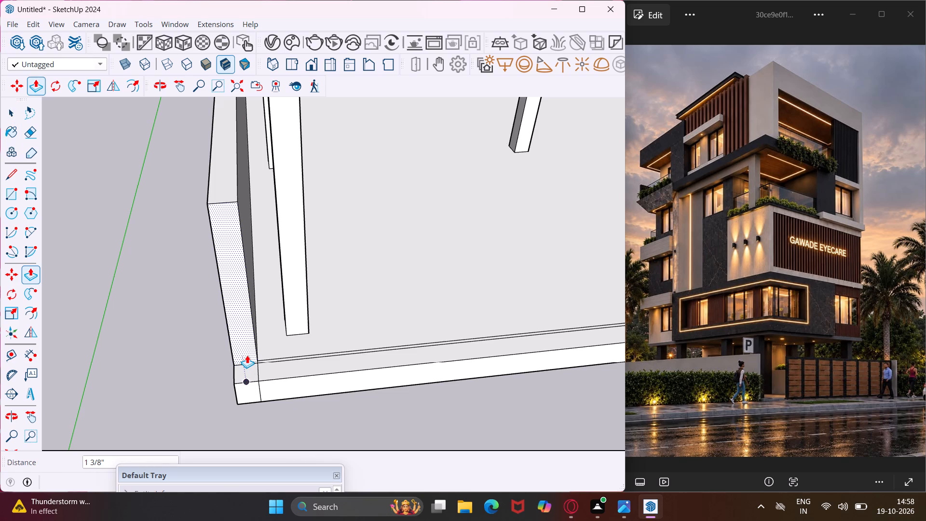
key(Escape)
click(247, 343)
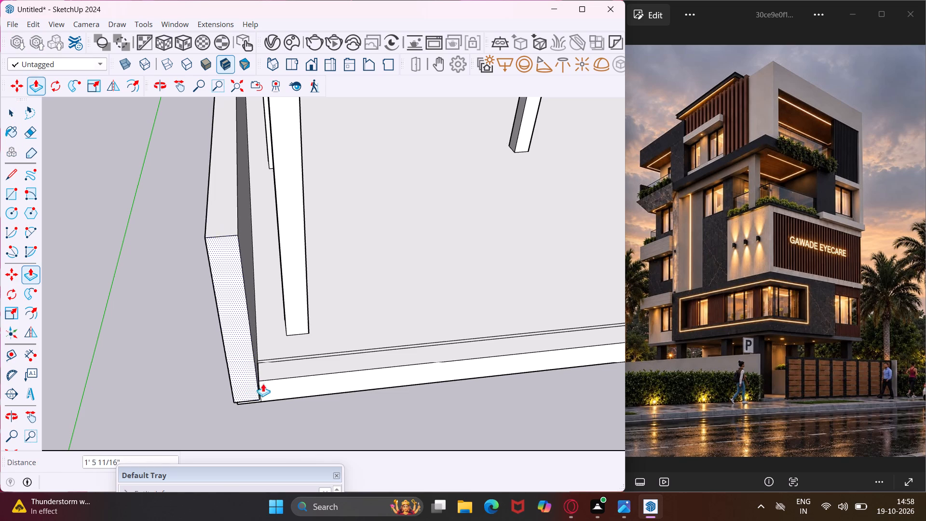
click(275, 384)
Extend the front end face of the opposite boundary wall 9" to the plinth's front edge.
scroll(249, 377, down, 2)
middle_drag(271, 380, 209, 363)
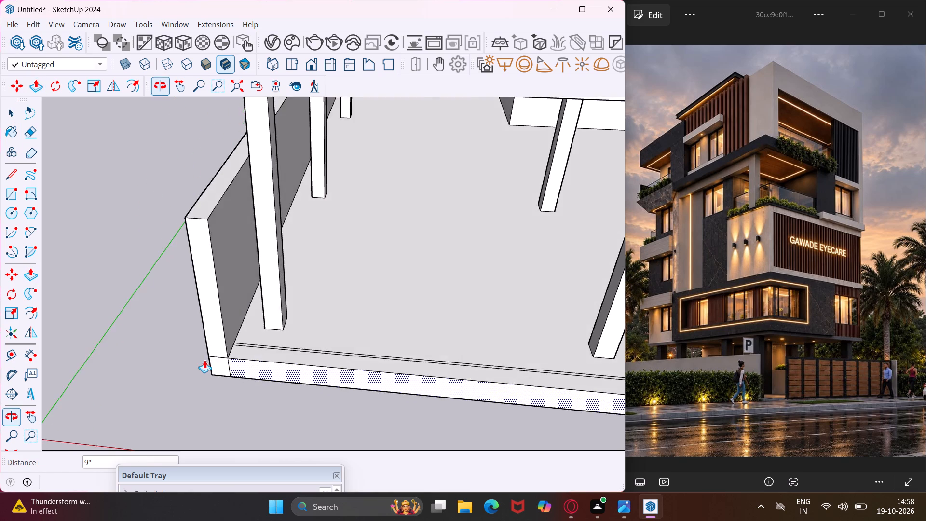
scroll(199, 356, down, 12)
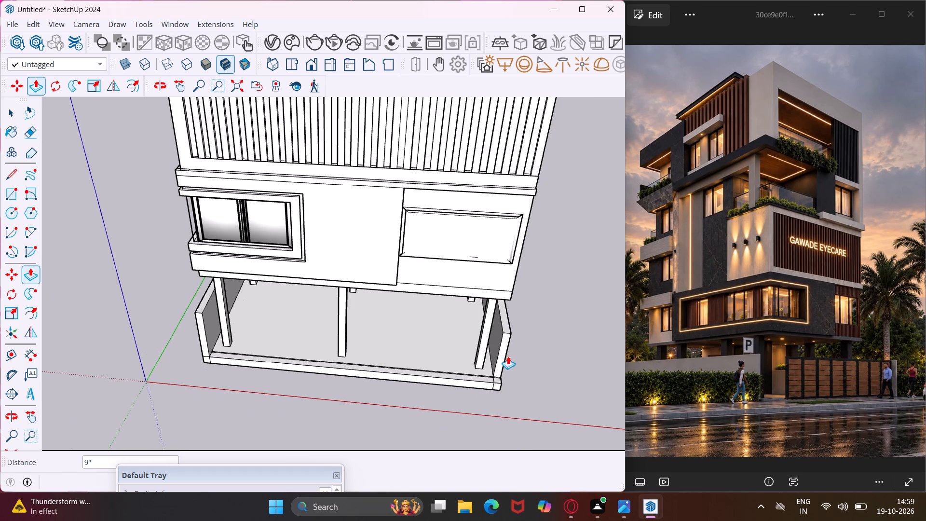
scroll(508, 356, up, 11)
click(493, 381)
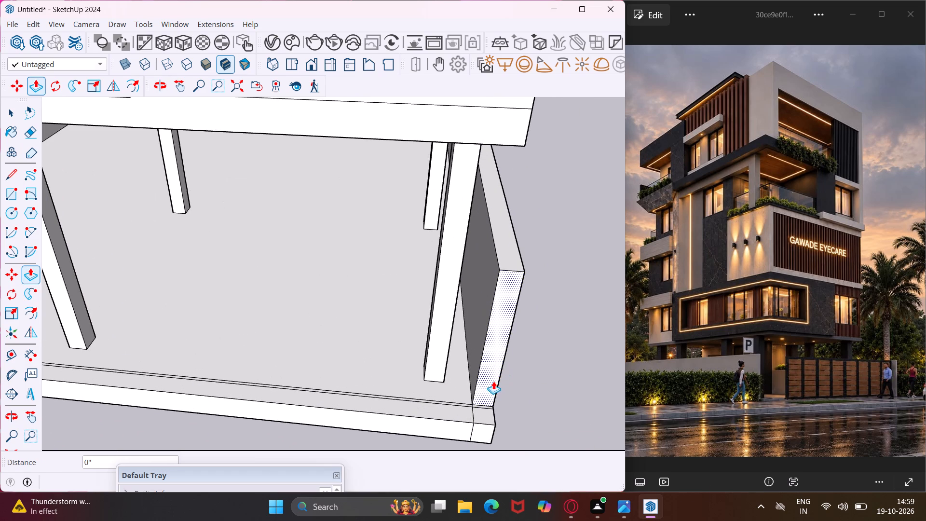
click(487, 409)
click(483, 392)
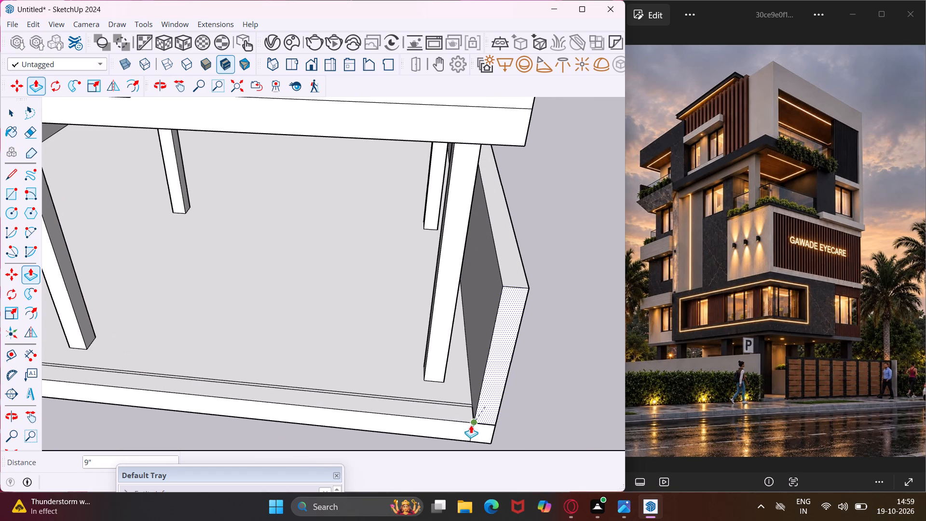
click(469, 427)
key(Escape)
key(space)
scroll(428, 398, down, 6)
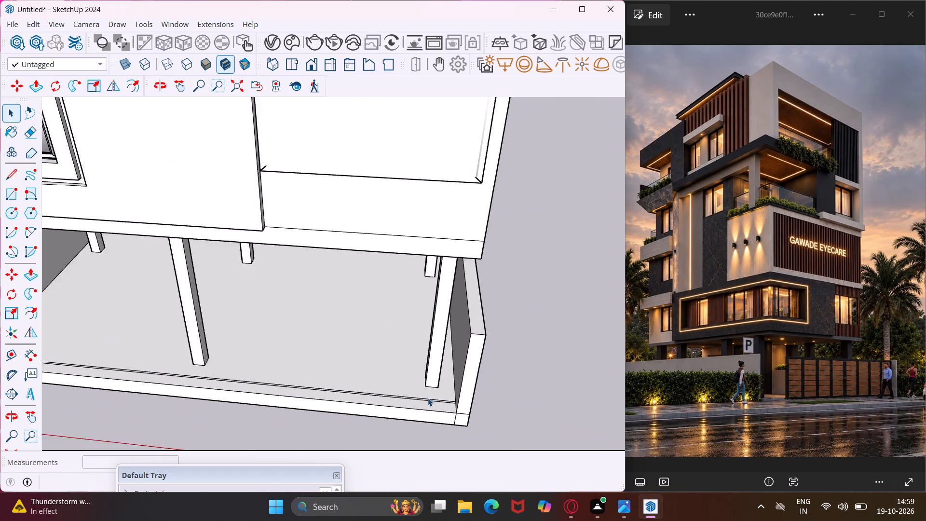
middle_drag(425, 398, 605, 315)
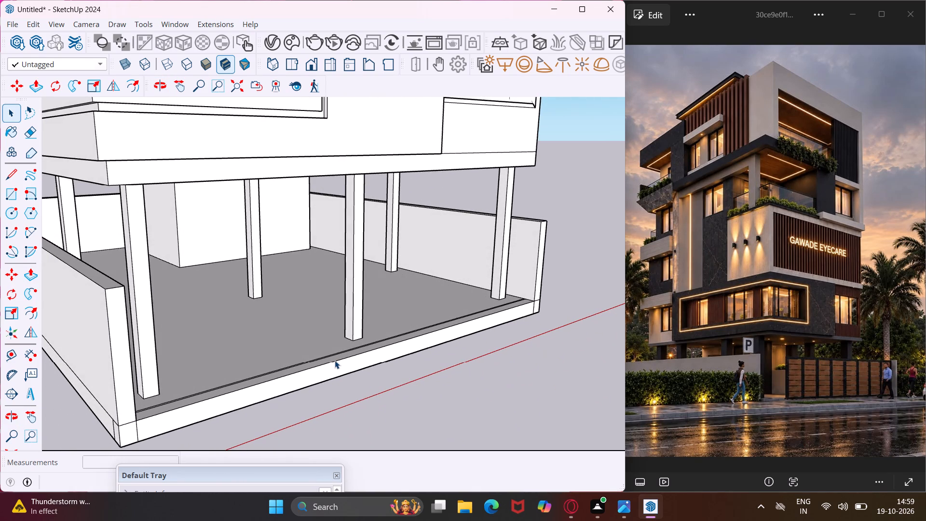
Search the Chaos Cosmos asset library for "gate".
click(277, 47)
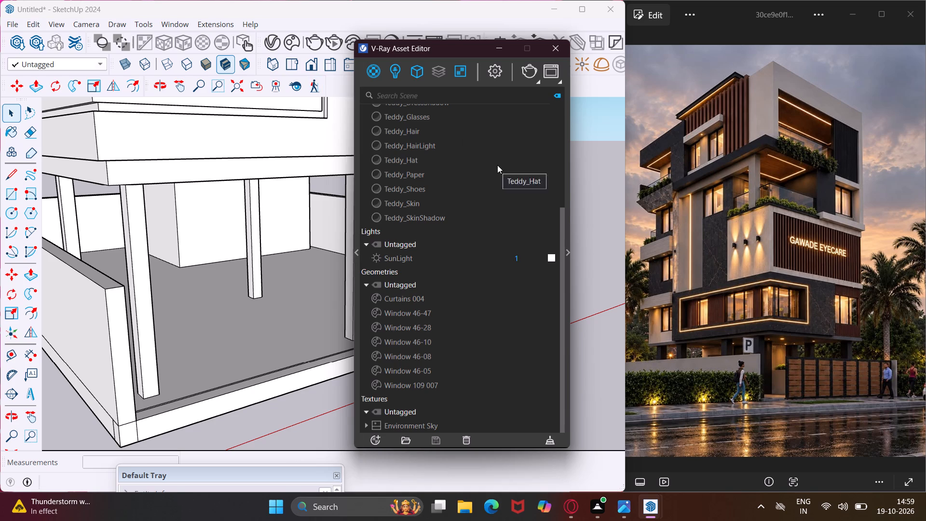
click(548, 45)
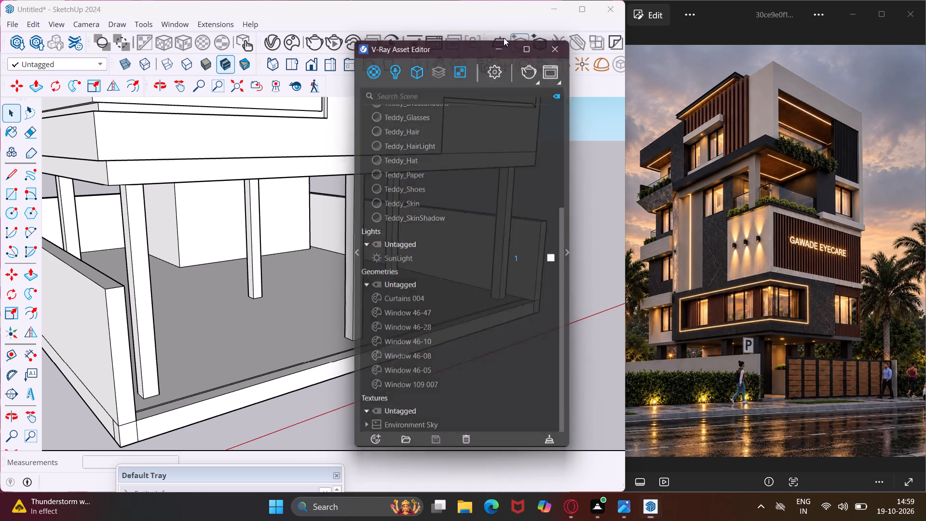
click(299, 38)
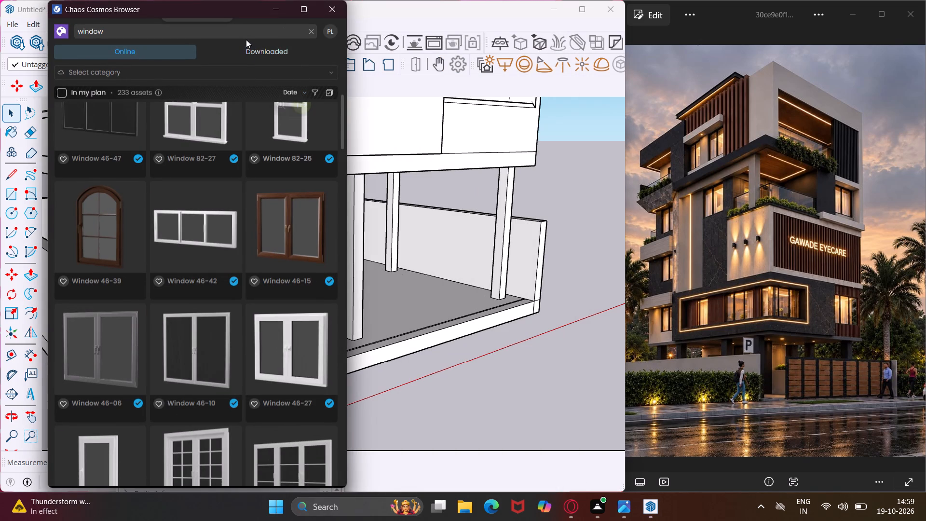
click(238, 35)
key(BackSpace)
key(BackSpace)
key(BackSpace)
key(BackSpace)
key(BackSpace)
key(BackSpace)
key(BackSpace)
key(BackSpace)
key(BackSpace)
key(BackSpace)
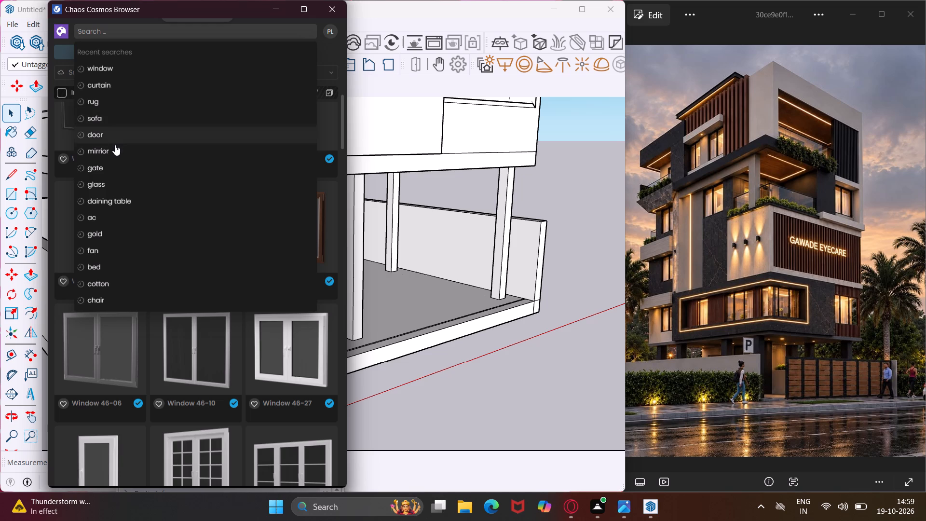
click(114, 165)
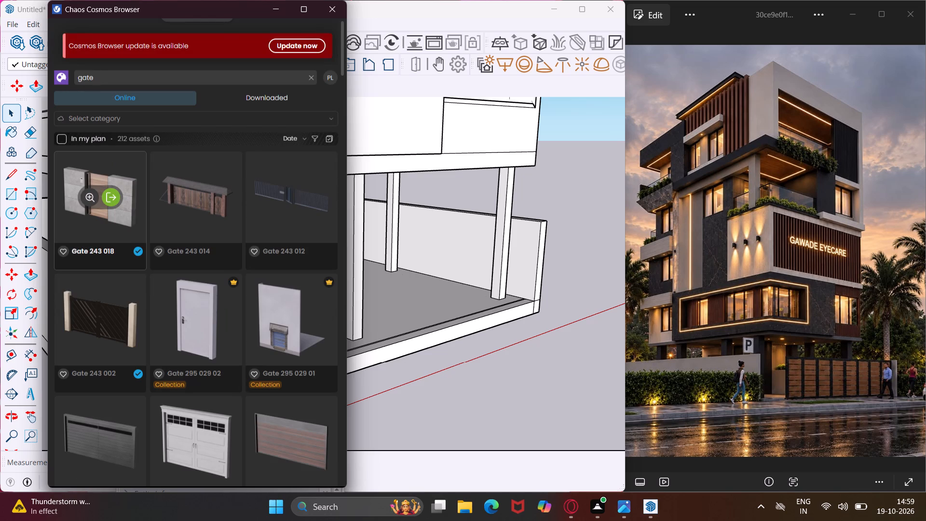
Browse the gate models and start downloading the plain wooden Gate 243 009.
scroll(140, 237, down, 2)
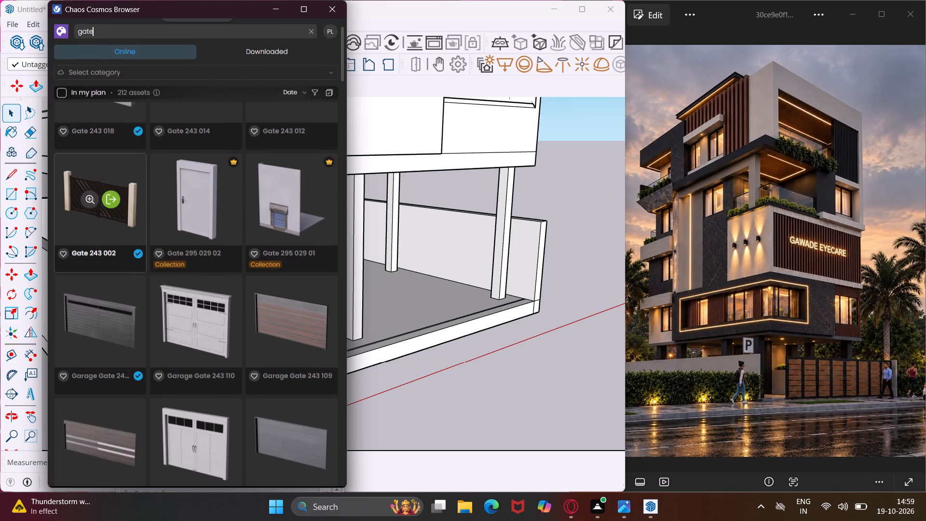
scroll(140, 237, down, 4)
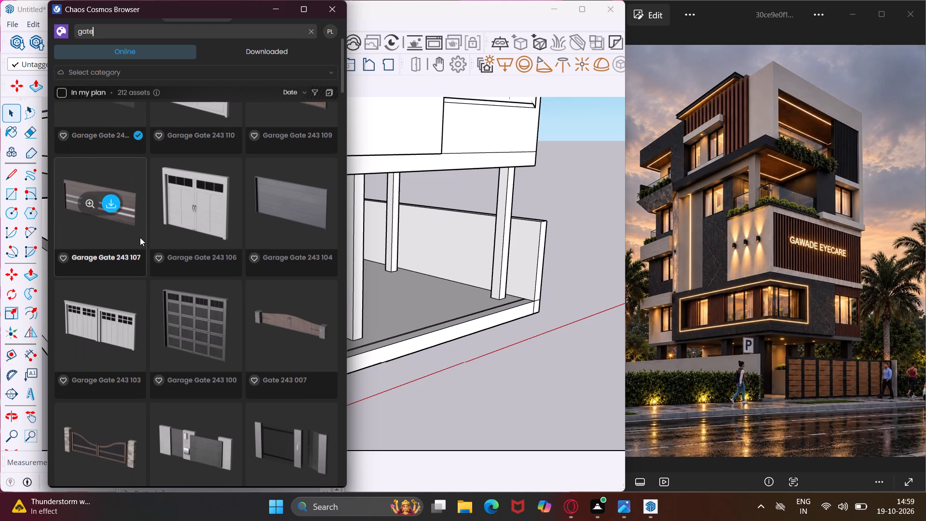
scroll(140, 237, down, 2)
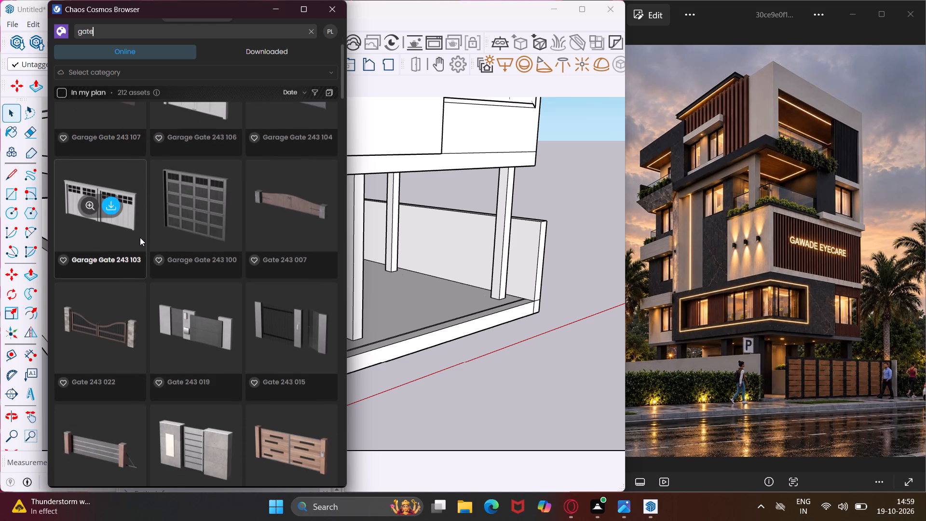
scroll(140, 237, down, 4)
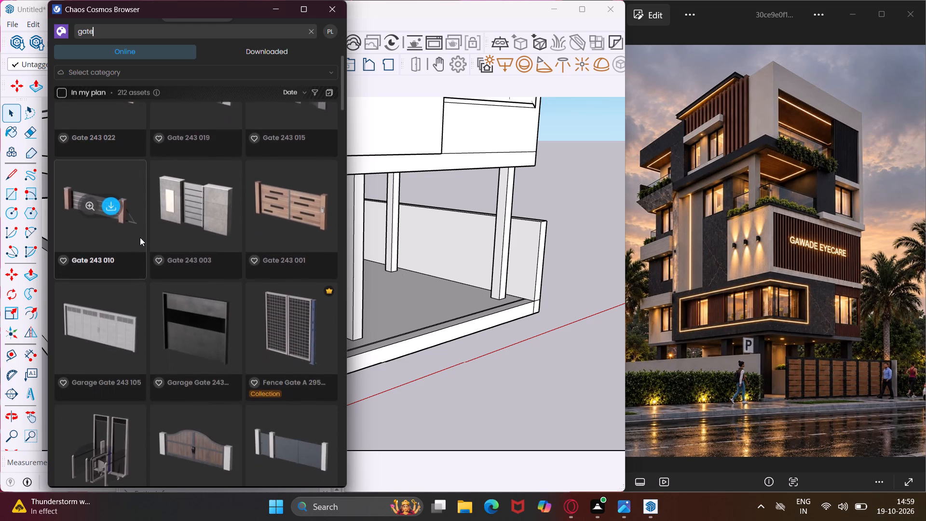
scroll(140, 237, down, 4)
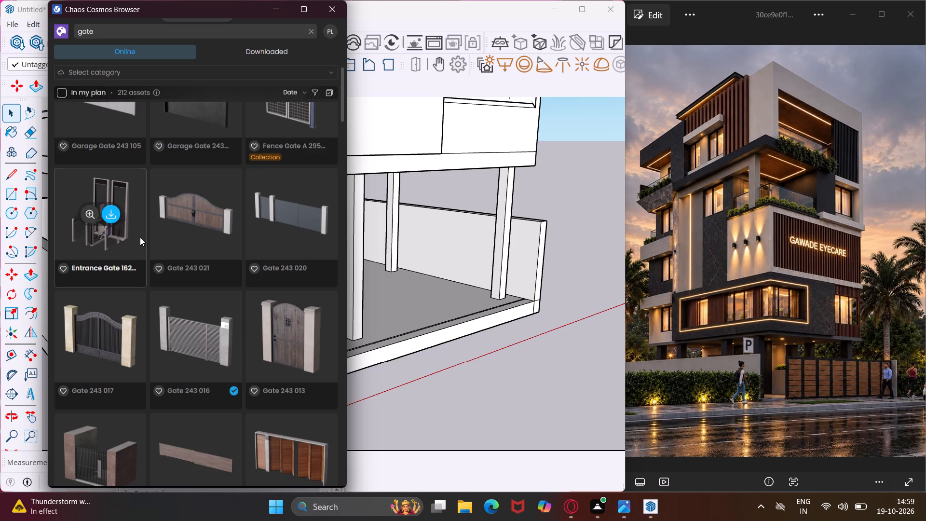
scroll(140, 237, down, 2)
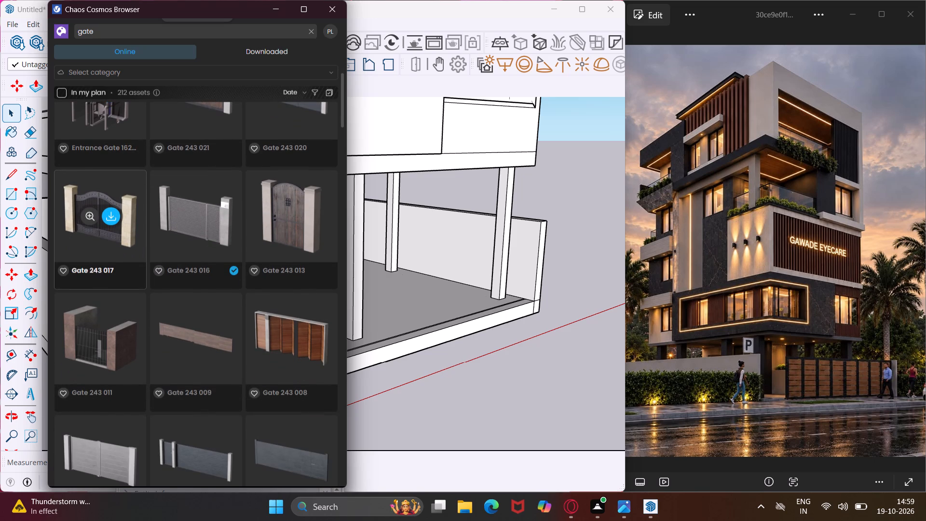
click(204, 338)
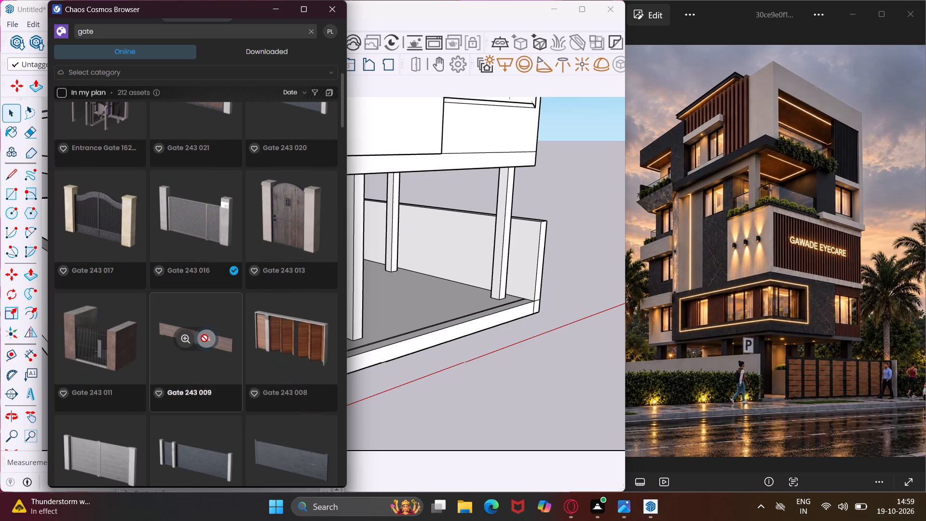
scroll(218, 290, down, 2)
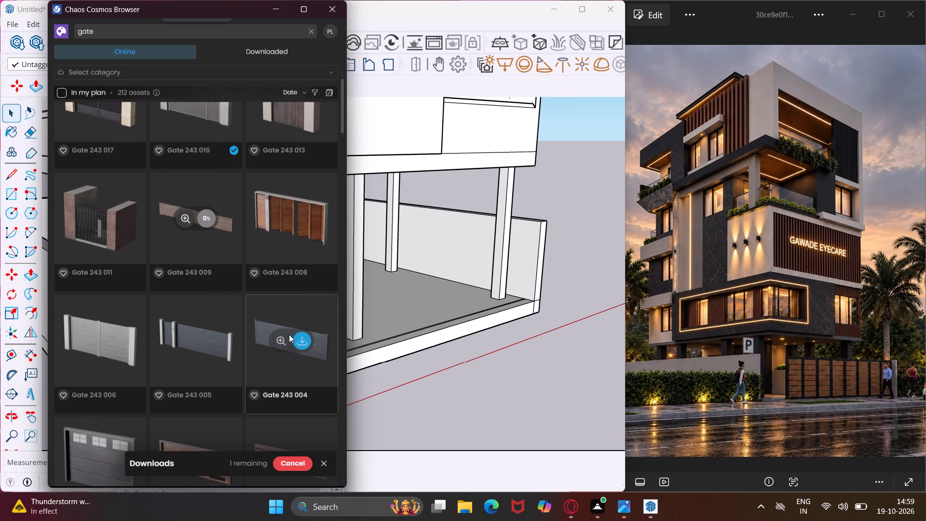
Download the Gate 243 004 and Garage Gate 243 101 models from the gate search results.
click(302, 339)
middle_drag(296, 336, 311, 284)
scroll(311, 284, down, 3)
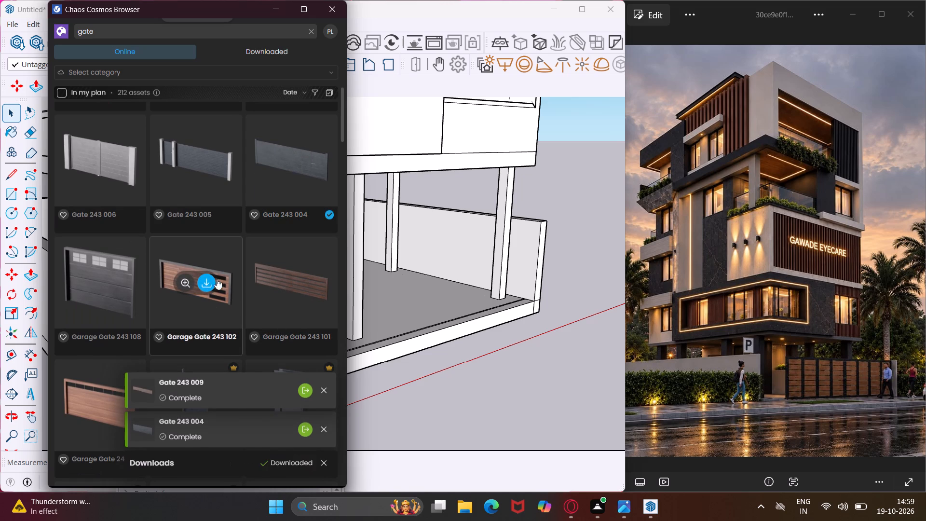
click(306, 276)
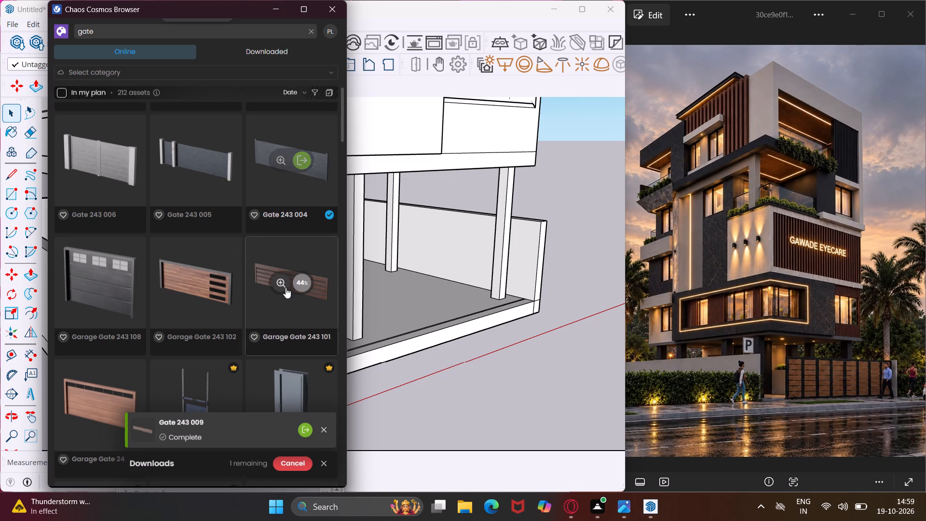
scroll(271, 290, down, 3)
scroll(270, 280, up, 2)
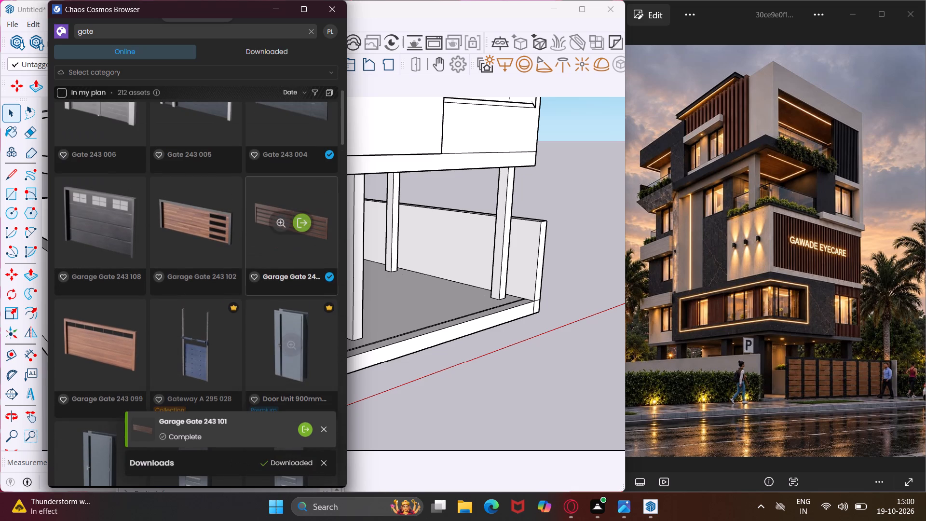
Import Garage Gate 243 101 and place one copy on the ground in front of the plinth.
click(303, 221)
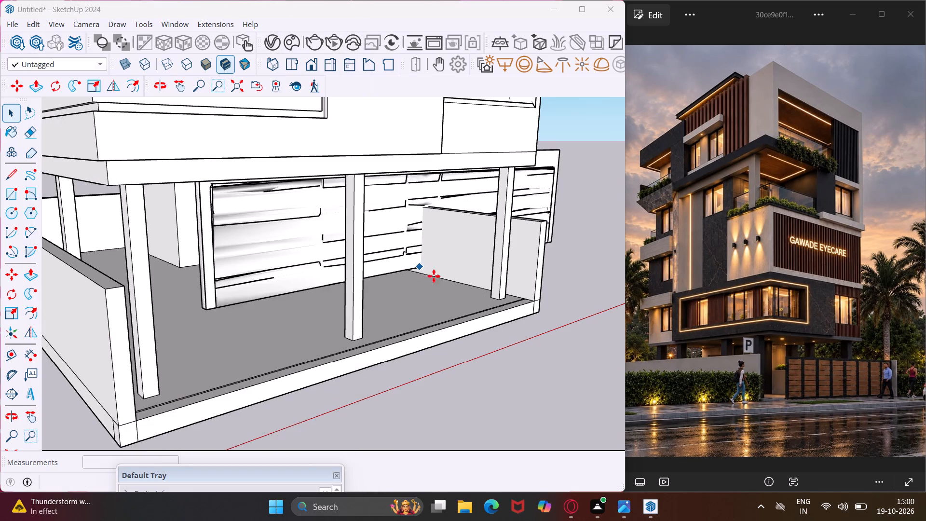
middle_drag(444, 284, 346, 285)
scroll(339, 280, down, 6)
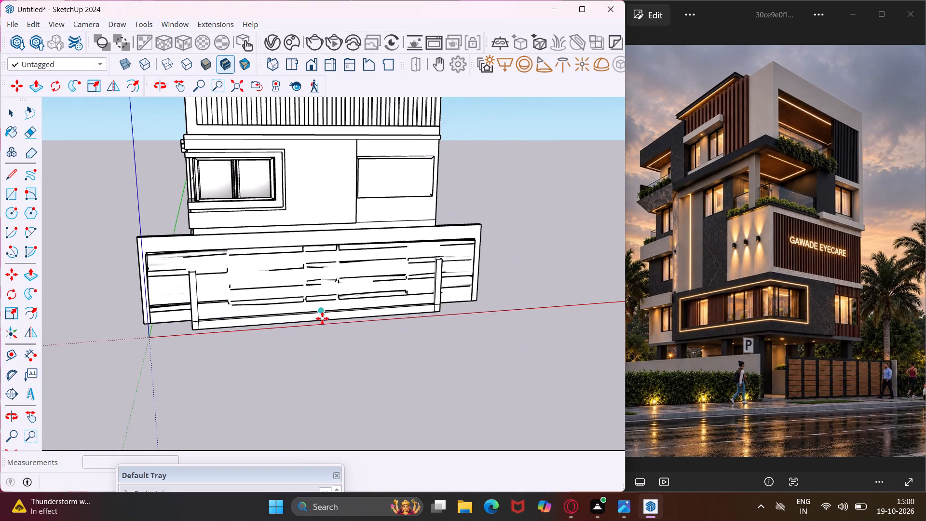
click(365, 344)
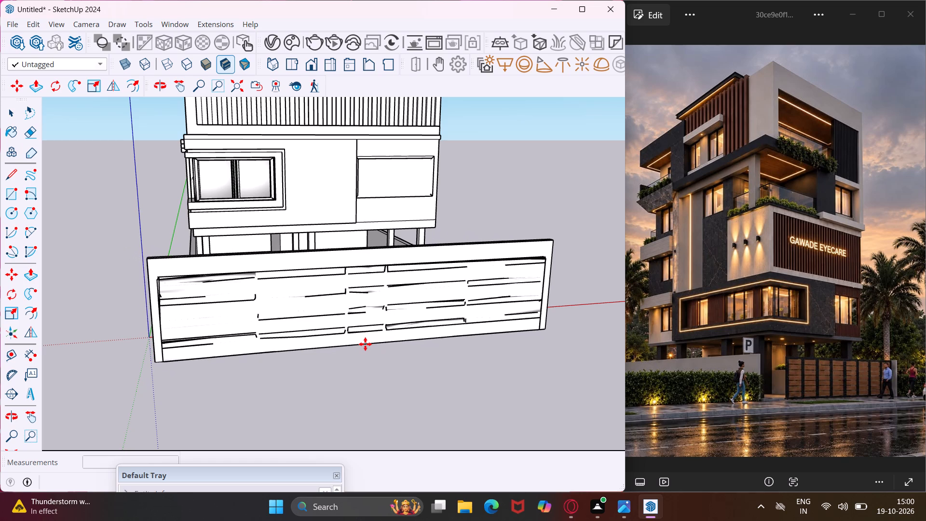
key(Escape)
Scale the gate's width along the red axis to about 0.53, keeping its end farther from the origin fixed.
click(354, 338)
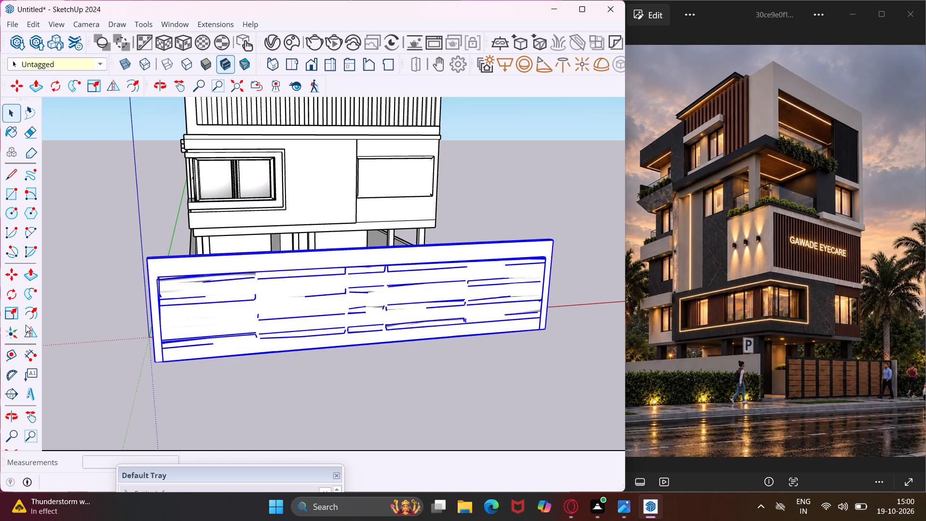
click(10, 305)
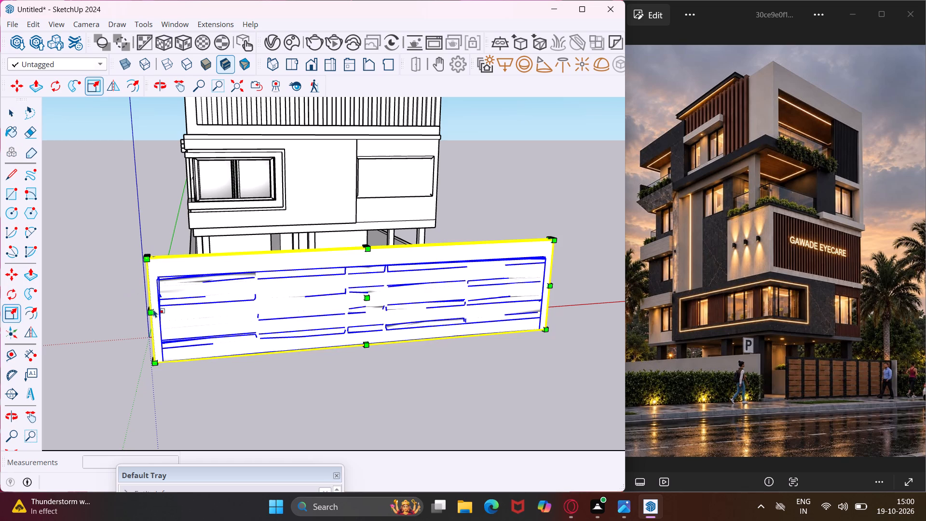
scroll(152, 308, up, 4)
middle_drag(152, 308, 234, 295)
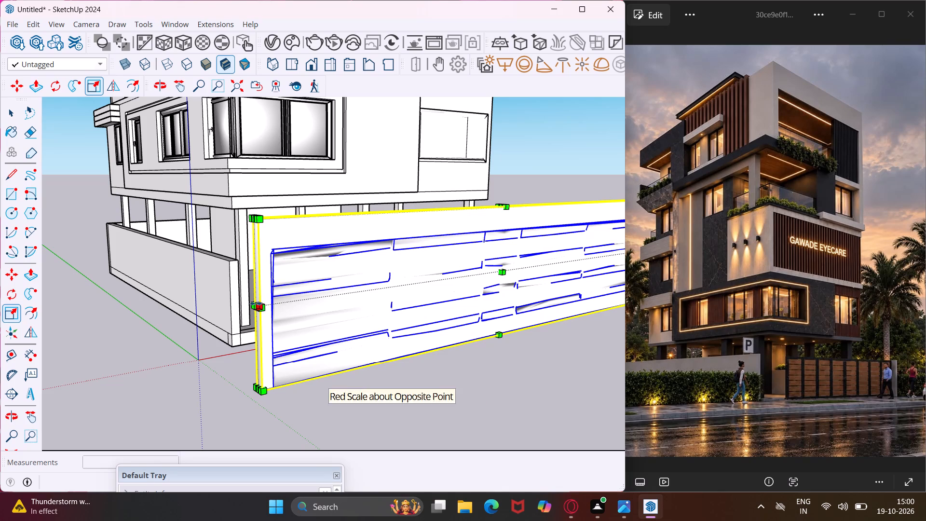
click(256, 303)
middle_drag(364, 249, 140, 286)
scroll(154, 284, down, 2)
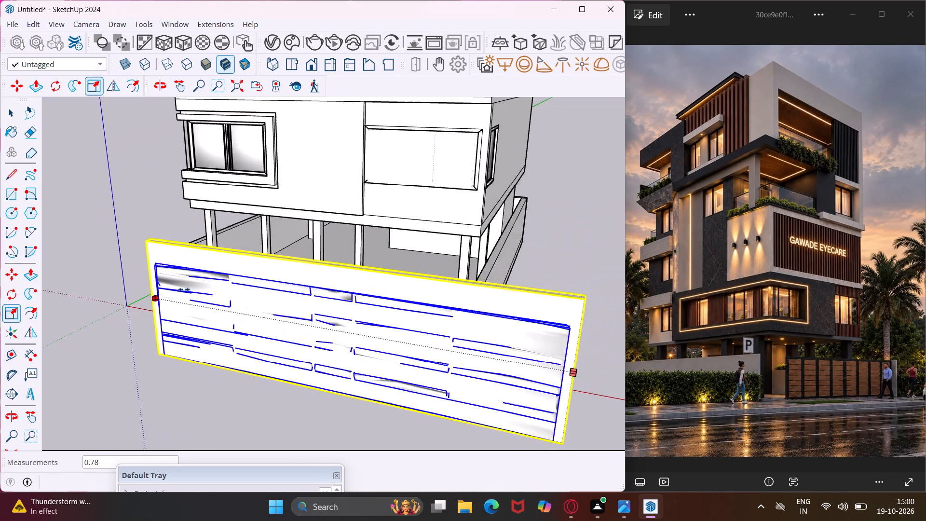
click(257, 311)
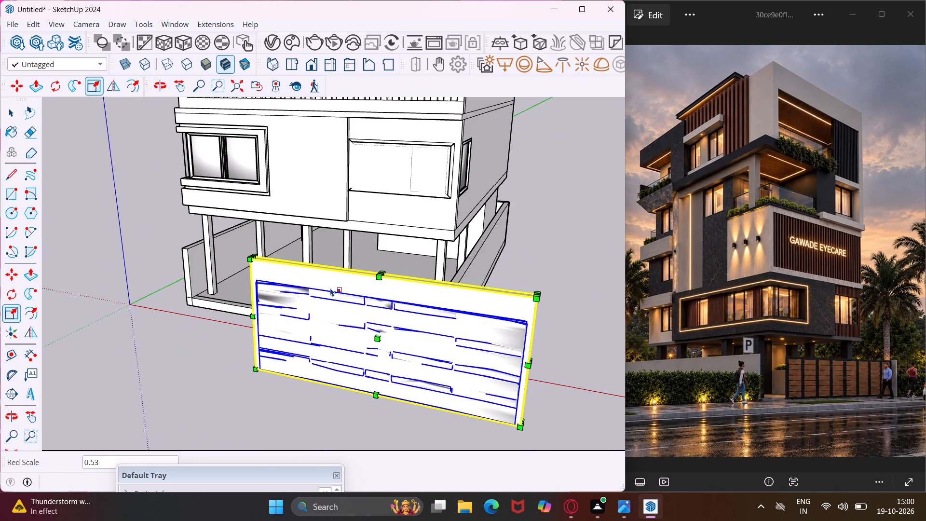
Scale the gate's height down along the blue axis, keeping its base in place.
click(381, 272)
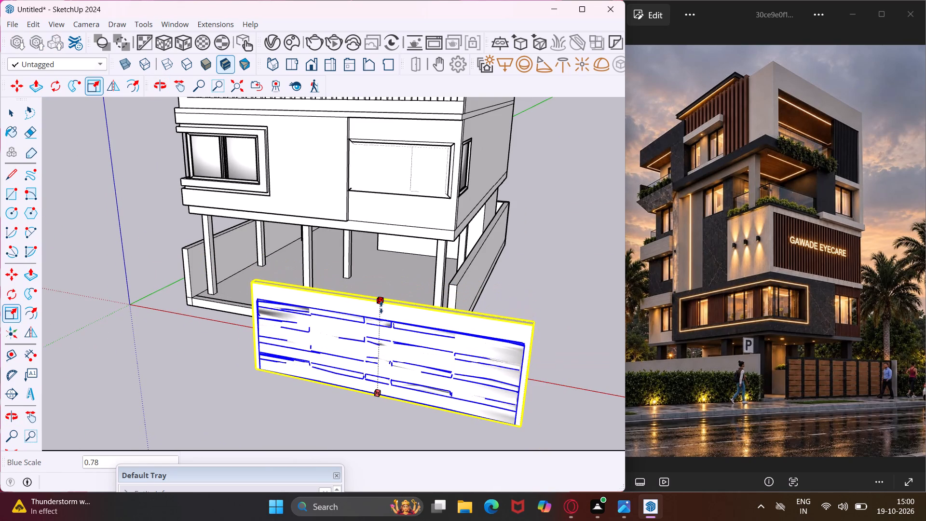
click(382, 321)
Move the gate by its bottom end corner onto the plinth's front edge, against the boundary wall farther from the origin.
middle_drag(410, 358, 247, 307)
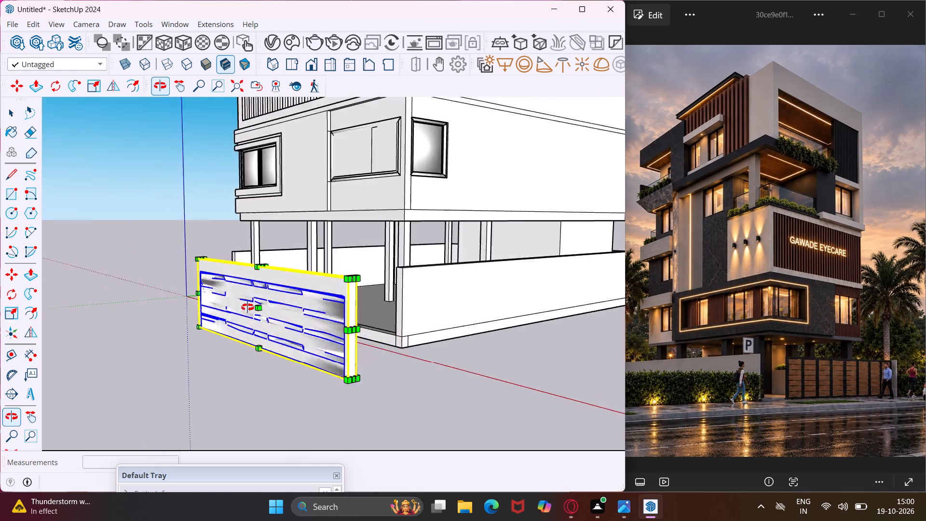
middle_drag(247, 307, 233, 310)
key(m)
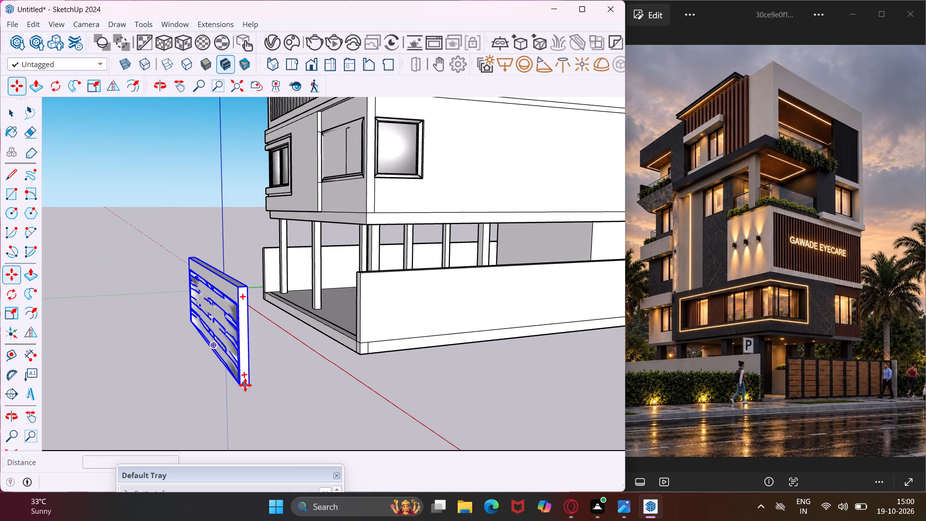
scroll(245, 385, up, 3)
click(238, 387)
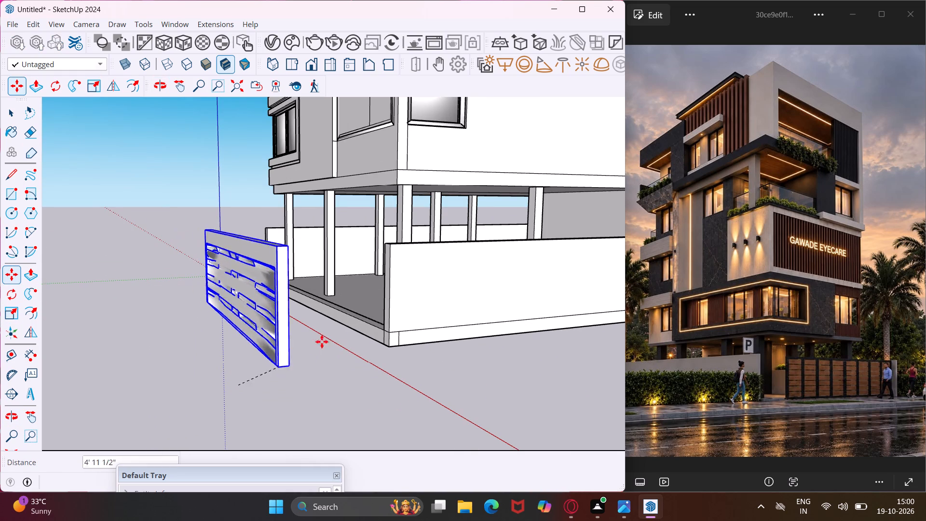
scroll(383, 329, up, 2)
click(383, 329)
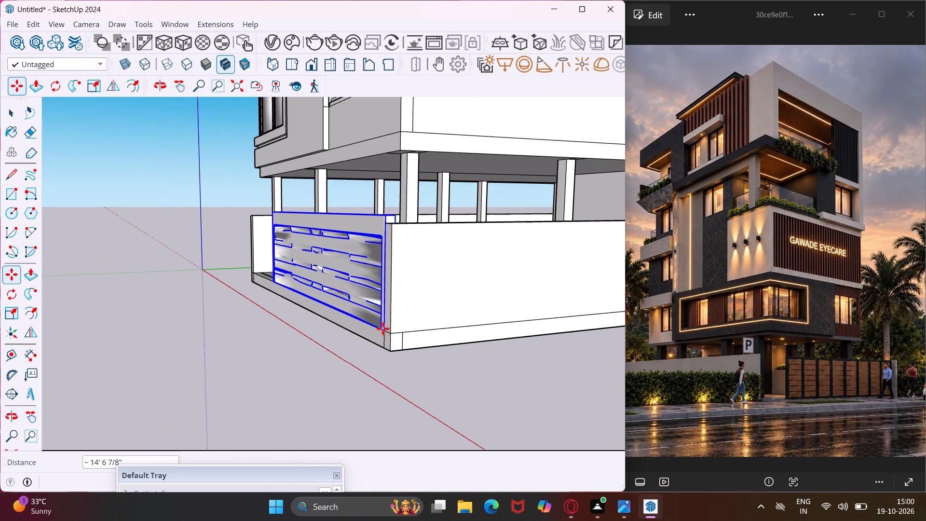
Scale the gate's height along the blue axis to about 0.84, keeping its base on the plinth.
middle_drag(360, 321, 627, 370)
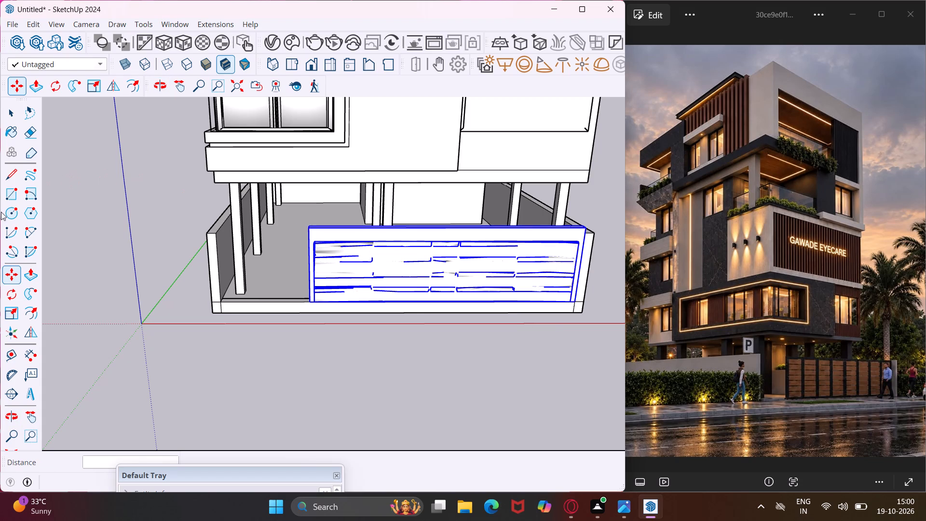
click(11, 308)
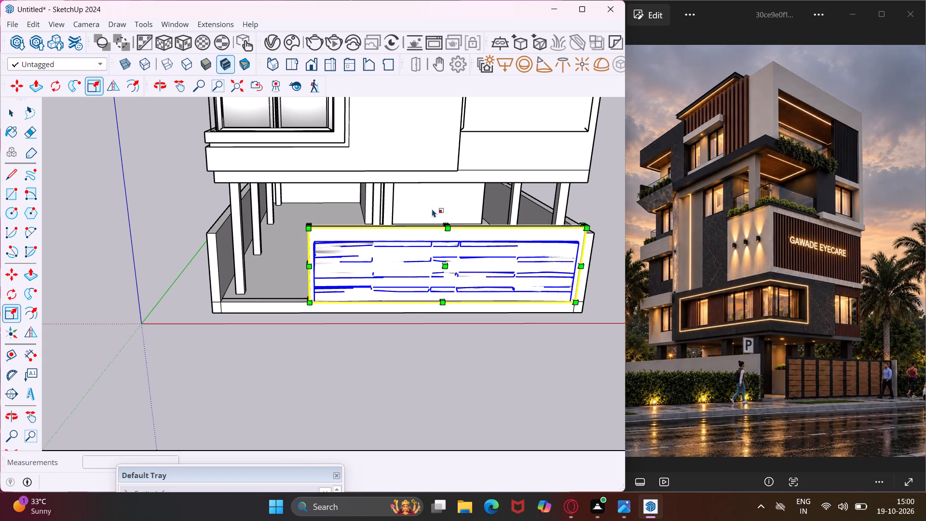
scroll(446, 224, up, 7)
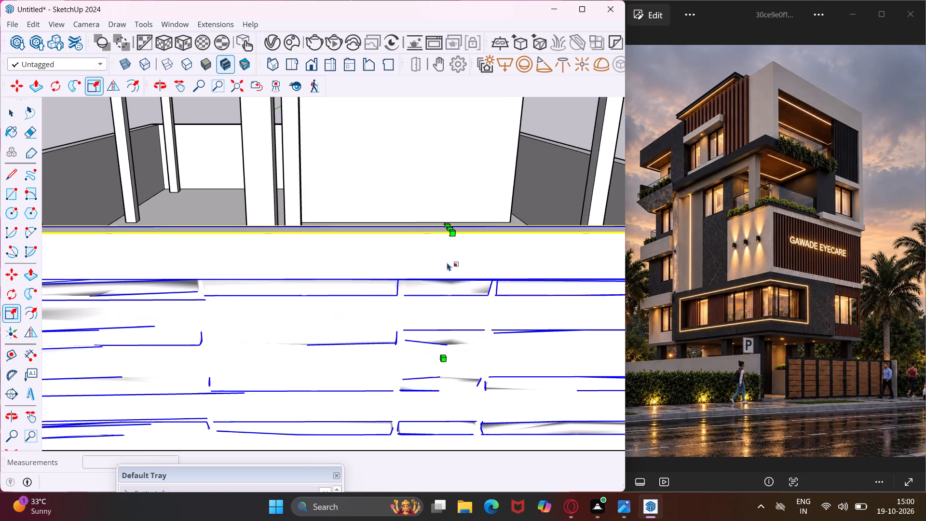
click(446, 229)
scroll(435, 251, down, 2)
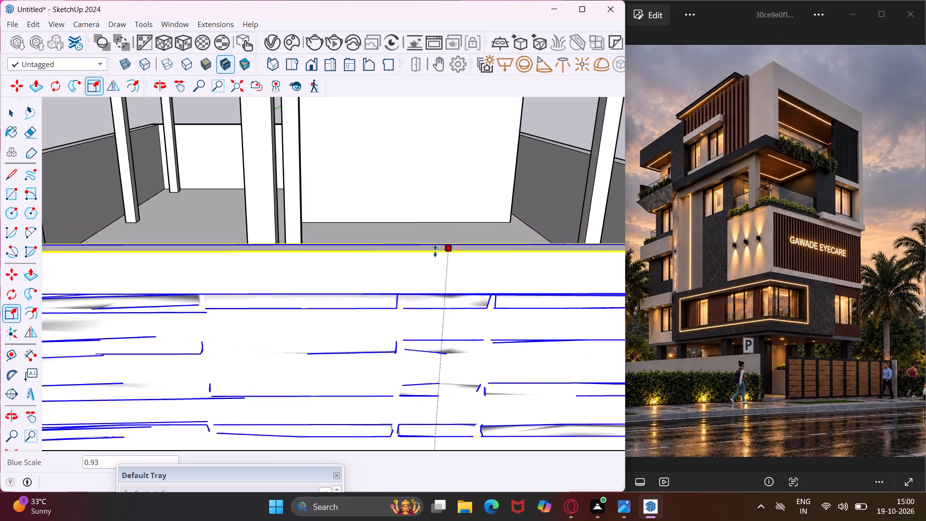
scroll(435, 251, down, 8)
middle_drag(435, 252, 381, 235)
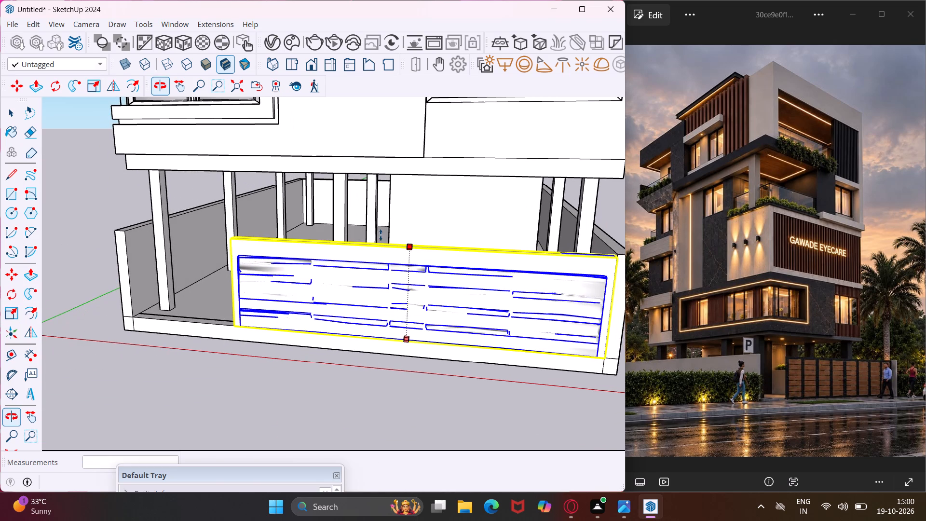
click(394, 255)
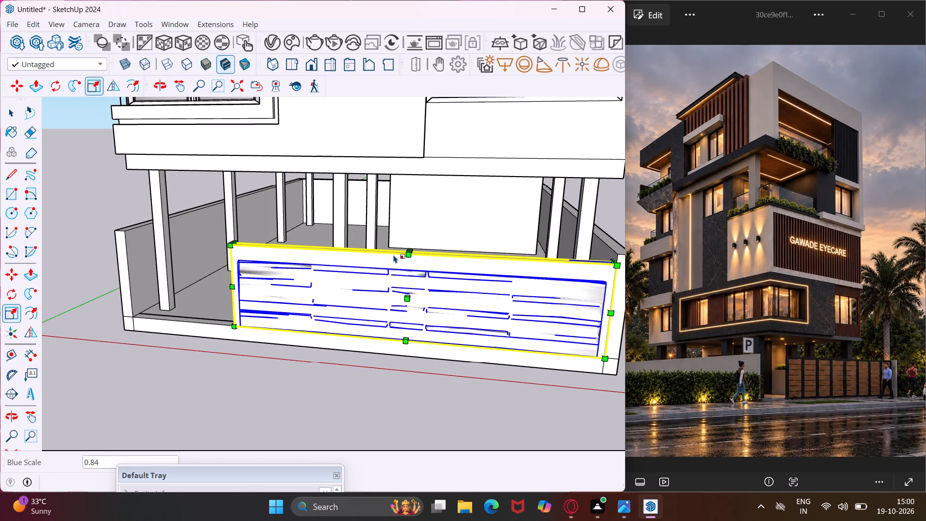
key(Escape)
key(space)
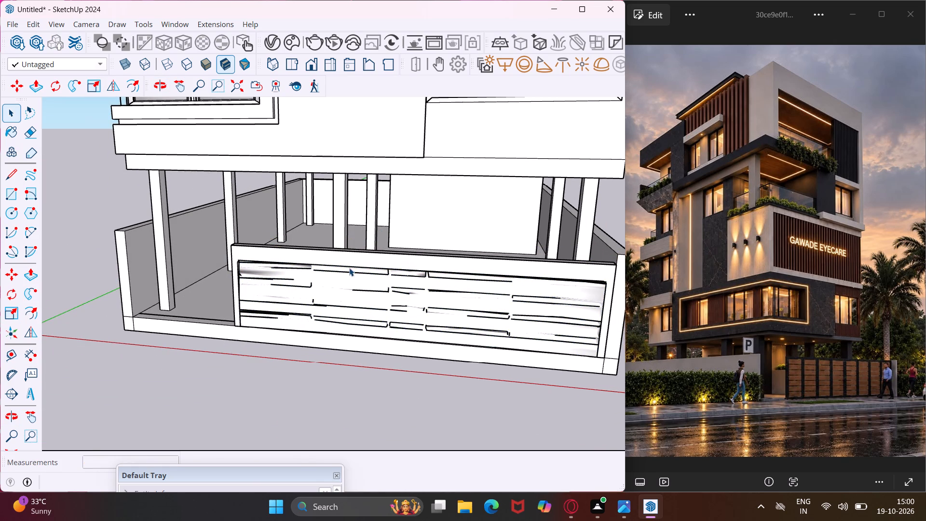
Examine the whole building with its front gate from the front corner against the reference image.
middle_drag(349, 268, 488, 274)
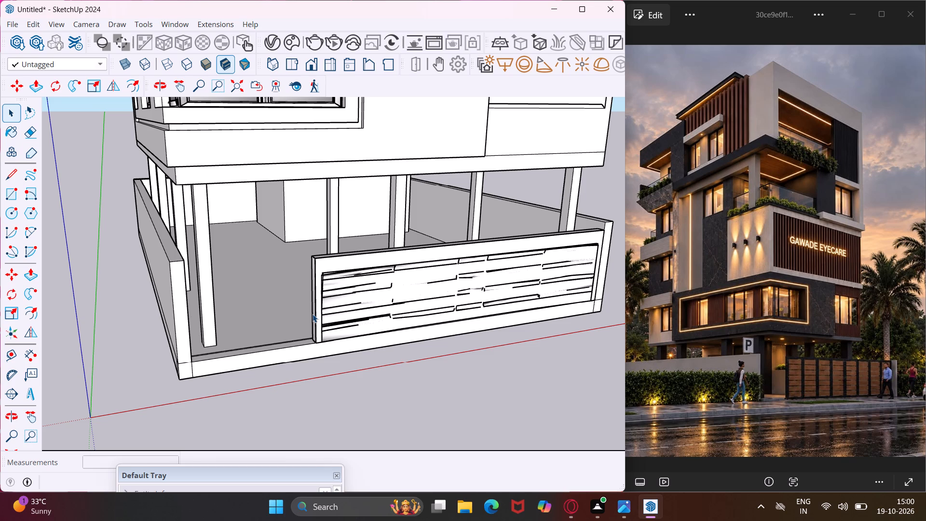
scroll(282, 319, down, 2)
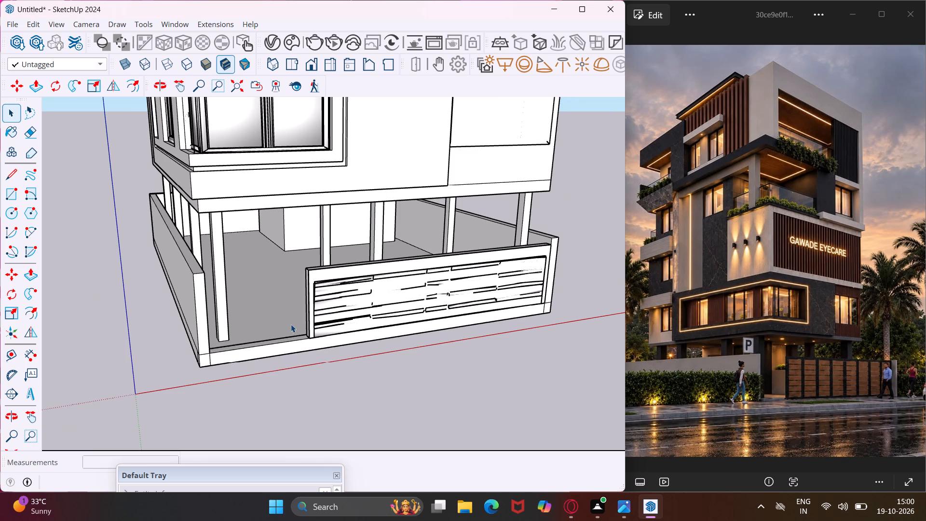
scroll(290, 324, down, 11)
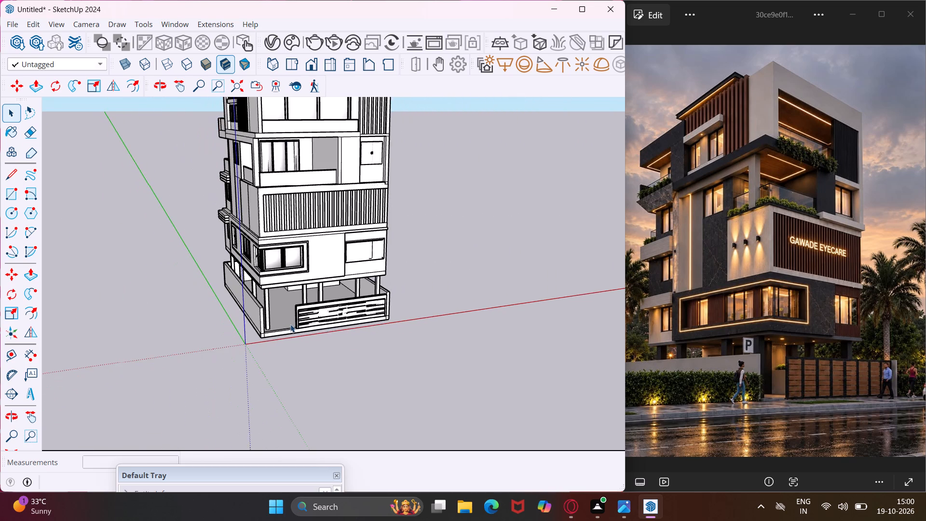
scroll(290, 324, down, 1)
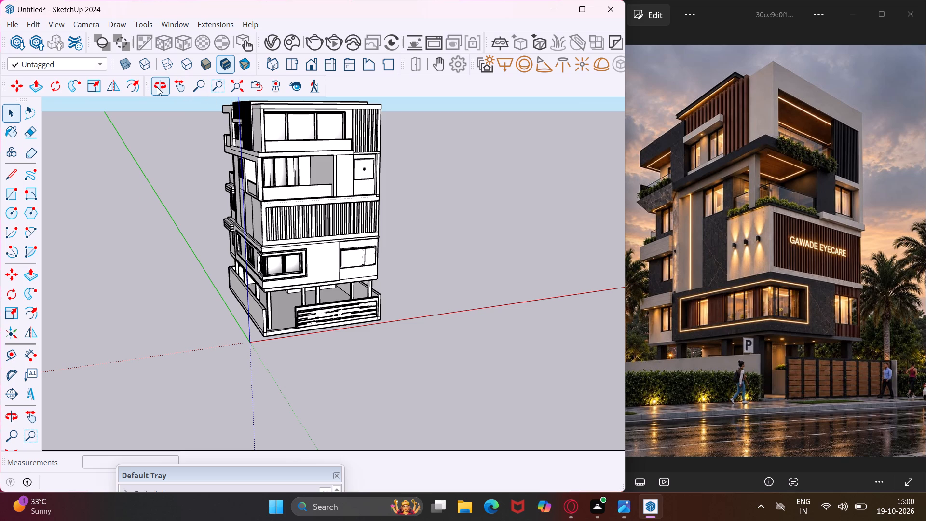
click(176, 85)
drag(230, 206, 234, 277)
scroll(251, 385, up, 6)
scroll(245, 386, down, 3)
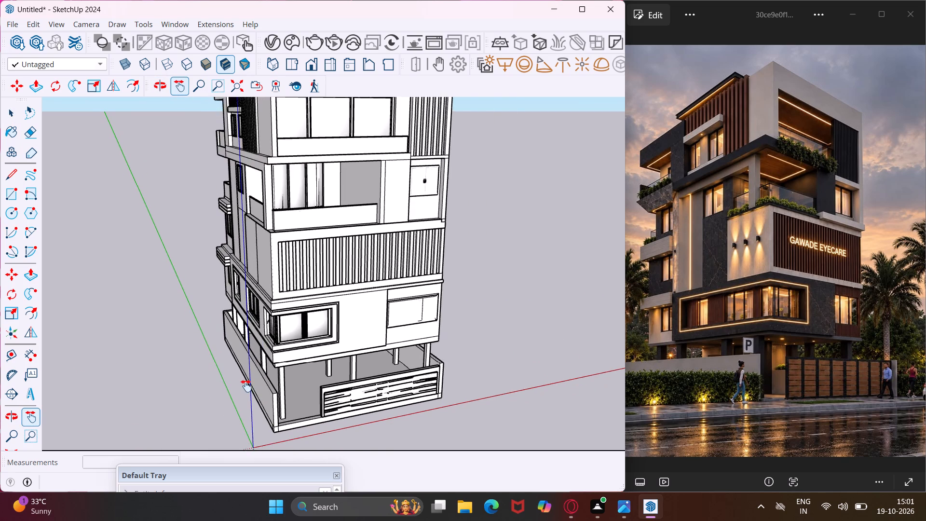
scroll(246, 386, down, 2)
drag(247, 386, 222, 403)
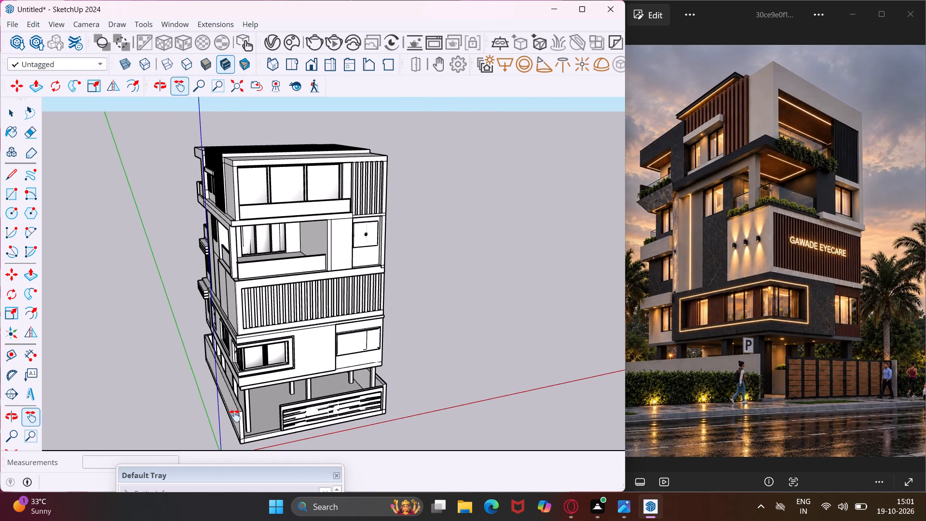
scroll(235, 416, up, 2)
scroll(233, 413, down, 1)
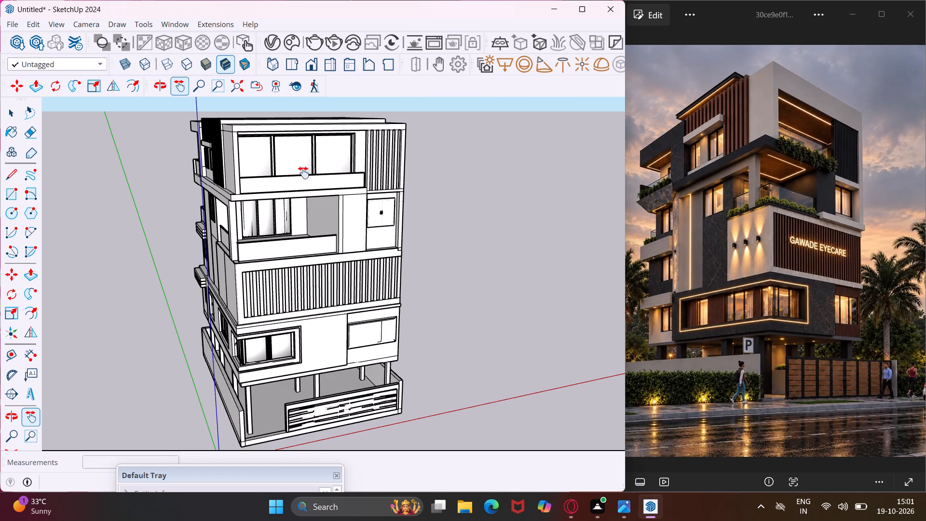
Turn on Safe Frame in the V-Ray render output settings and choose the 4:3 - Picture aspect ratio.
click(276, 49)
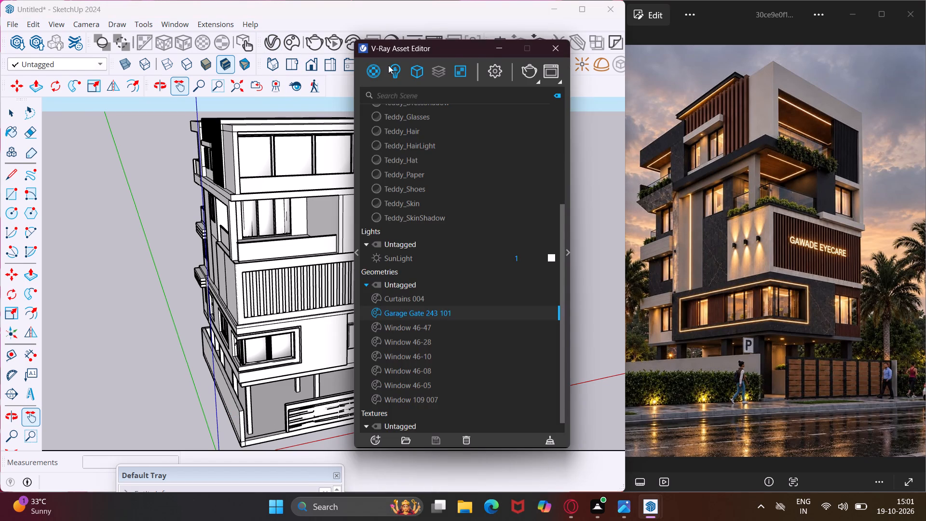
click(490, 70)
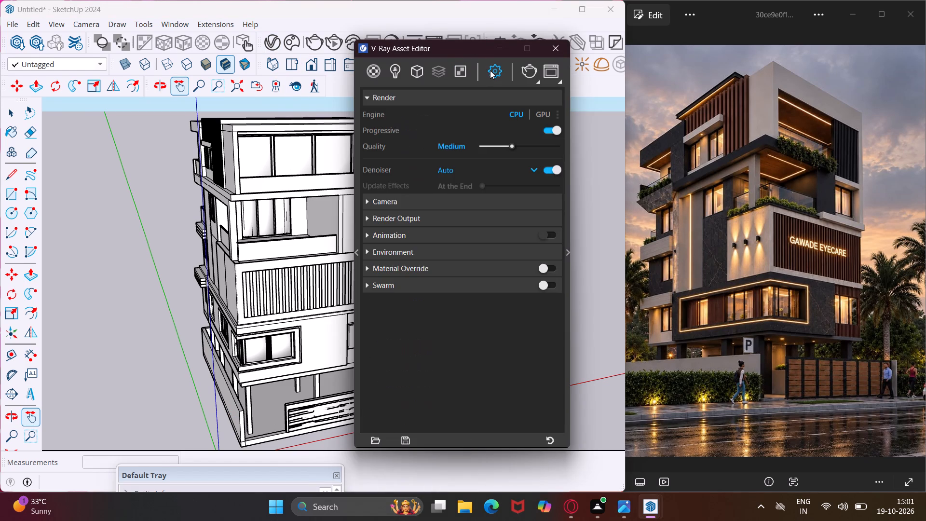
click(365, 221)
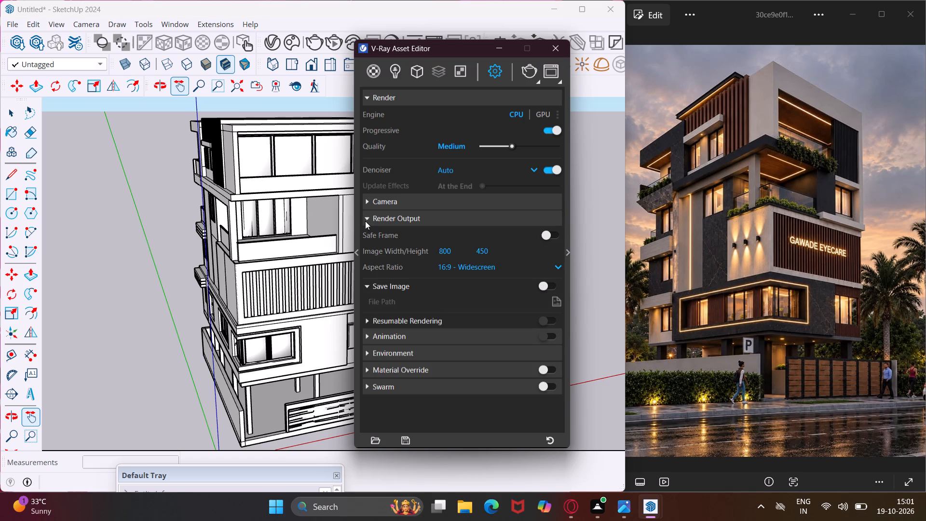
click(544, 234)
click(556, 266)
click(467, 315)
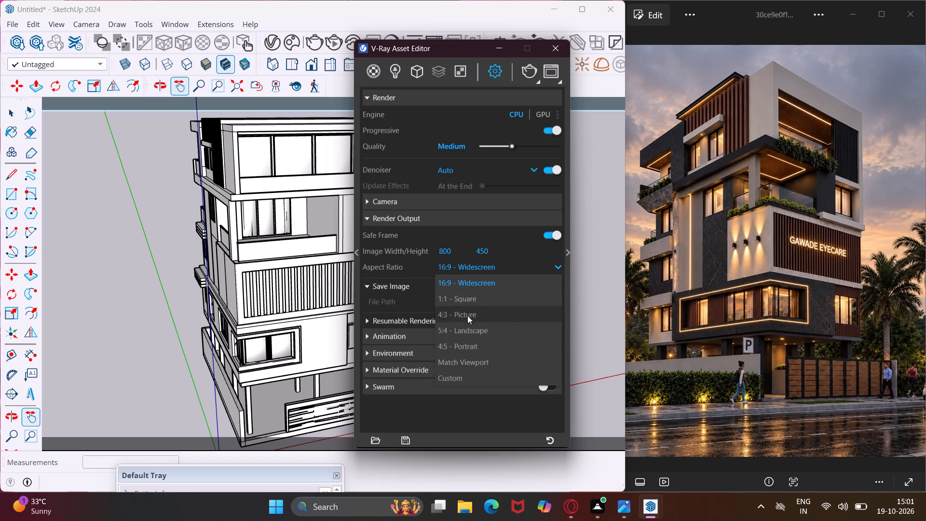
Frame the whole building inside the safe frame from a low front-corner viewpoint, matching the angle of the reference image.
click(505, 45)
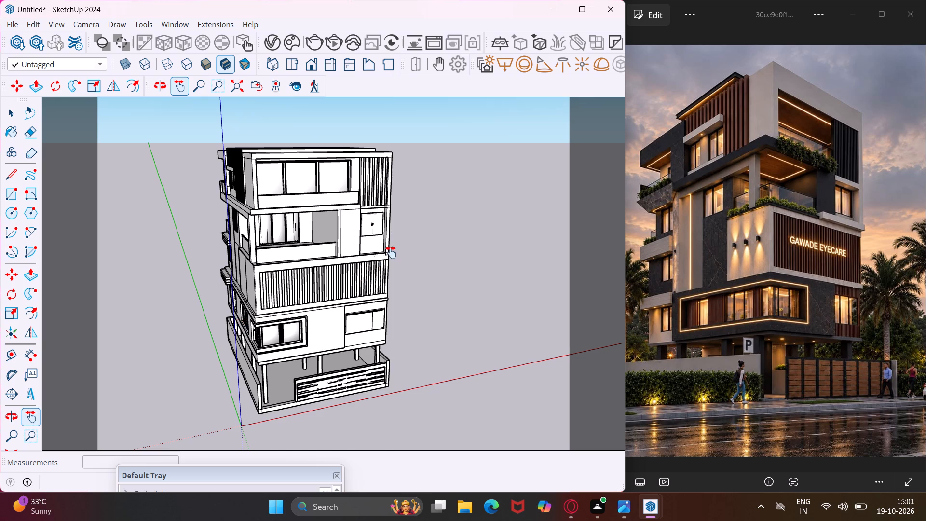
scroll(391, 252, up, 7)
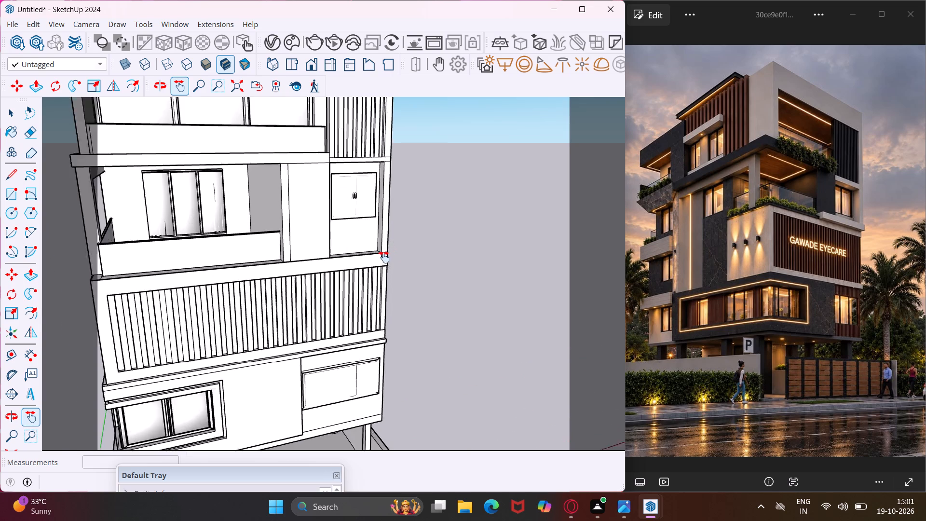
scroll(384, 257, up, 13)
middle_drag(384, 257, 407, 290)
scroll(410, 333, up, 1)
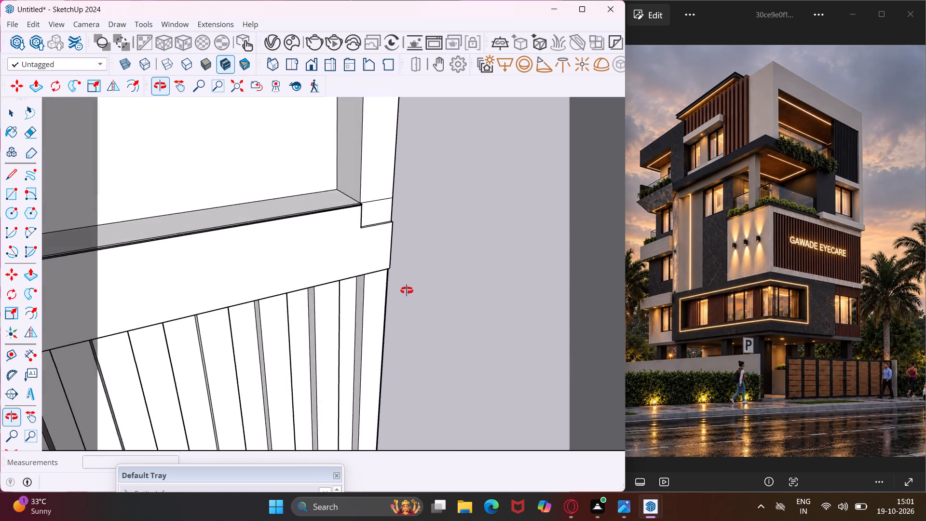
middle_drag(407, 290, 463, 247)
scroll(460, 244, down, 18)
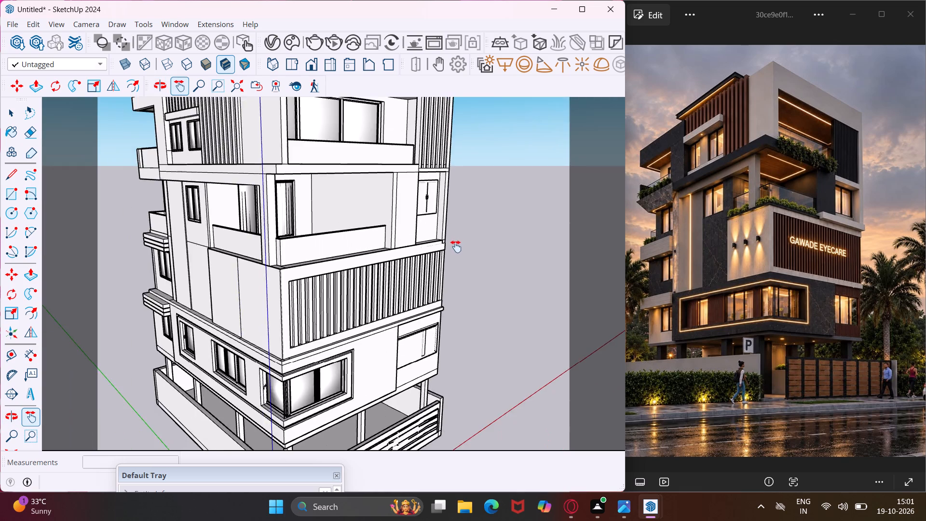
scroll(456, 247, down, 4)
scroll(374, 353, up, 1)
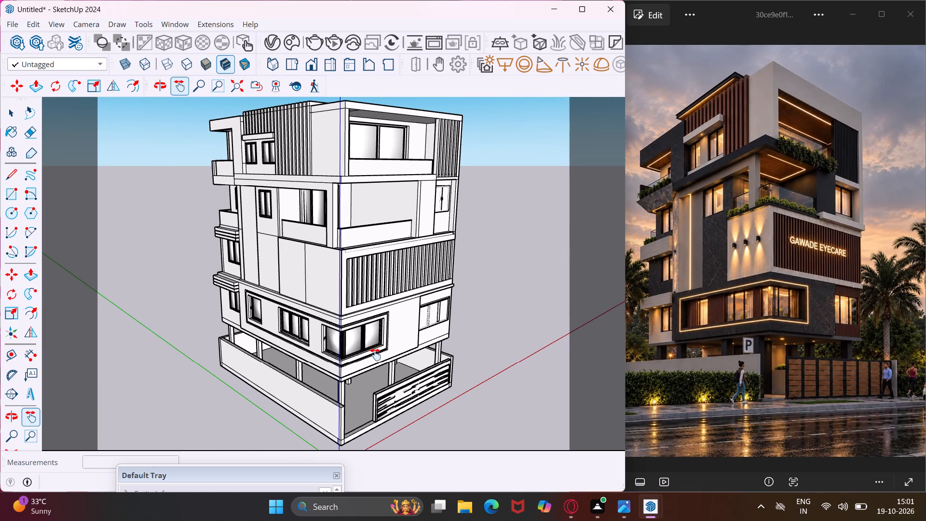
middle_drag(375, 355, 364, 325)
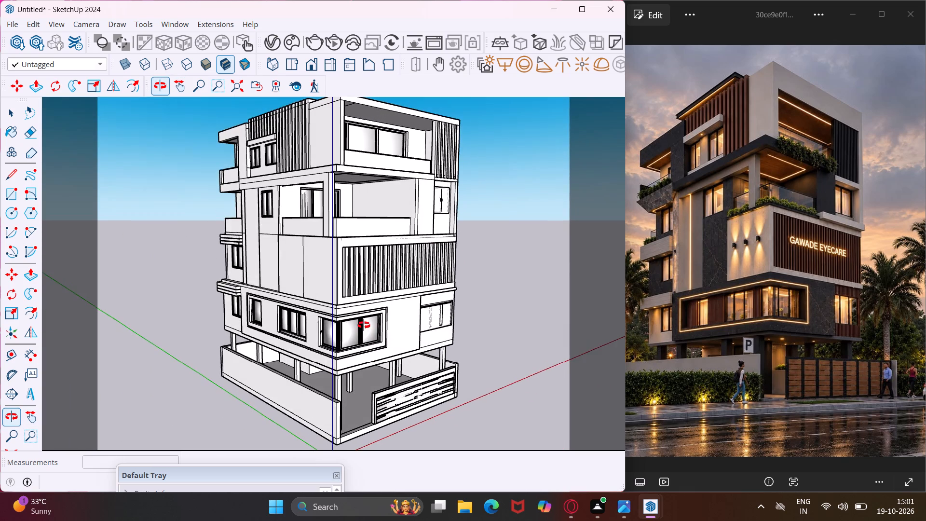
middle_drag(364, 325, 361, 311)
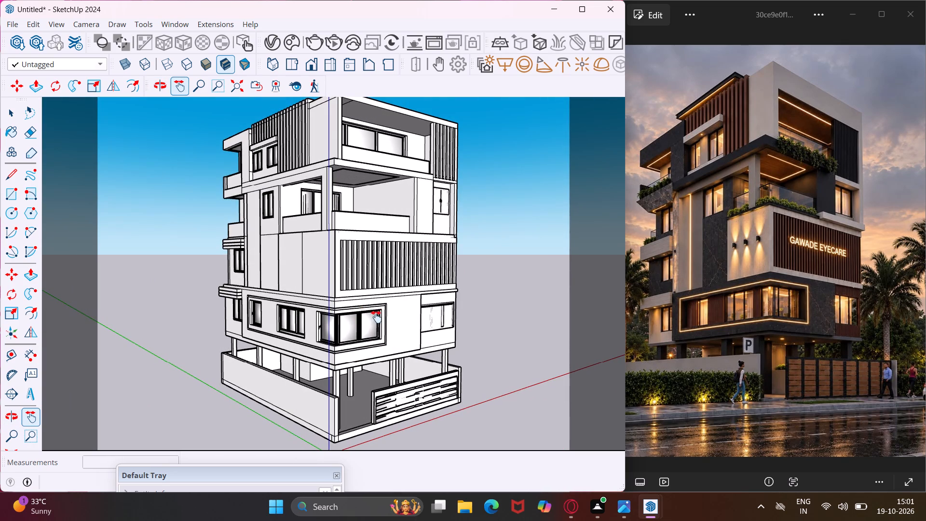
drag(366, 378, 365, 379)
drag(365, 379, 345, 385)
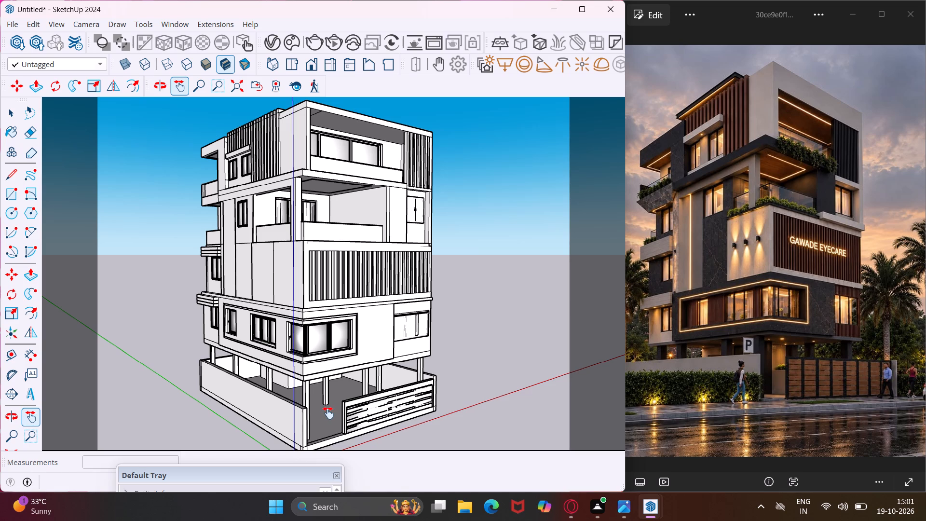
click(328, 413)
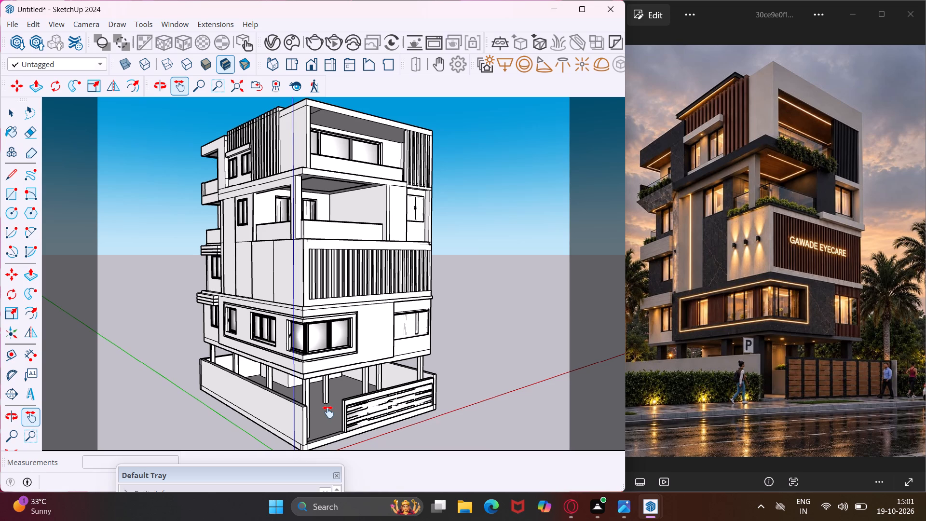
Save the model as 0034 in the FUJI folder on the Desktop, as a SketchUp Models (*.skp) file.
key(ctrl+s)
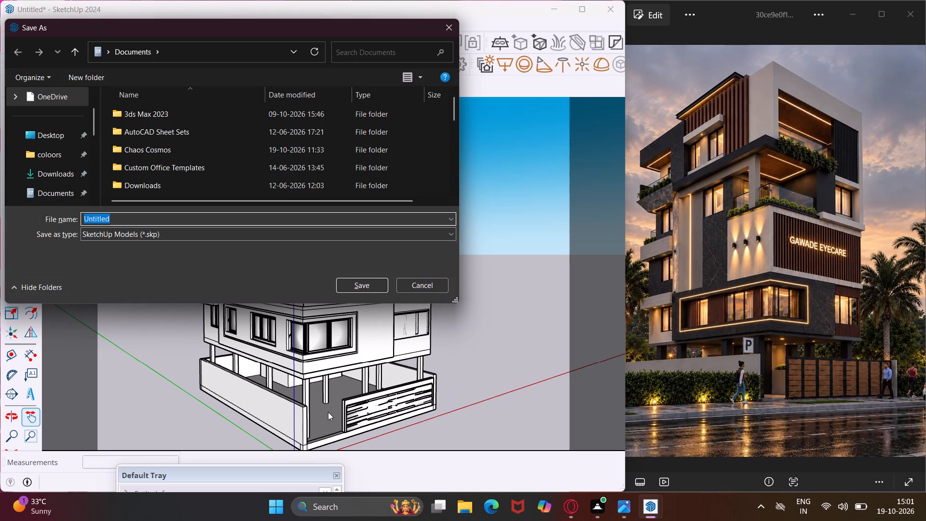
click(78, 136)
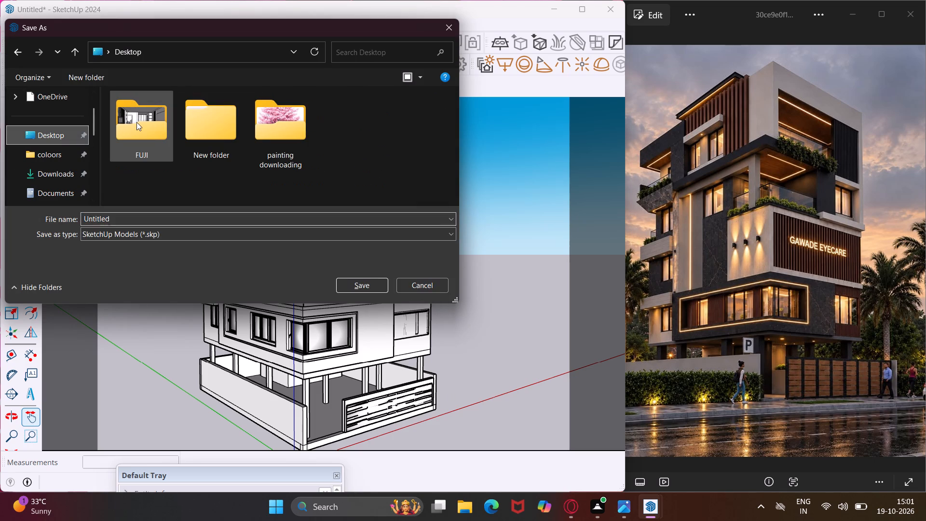
double_click(138, 122)
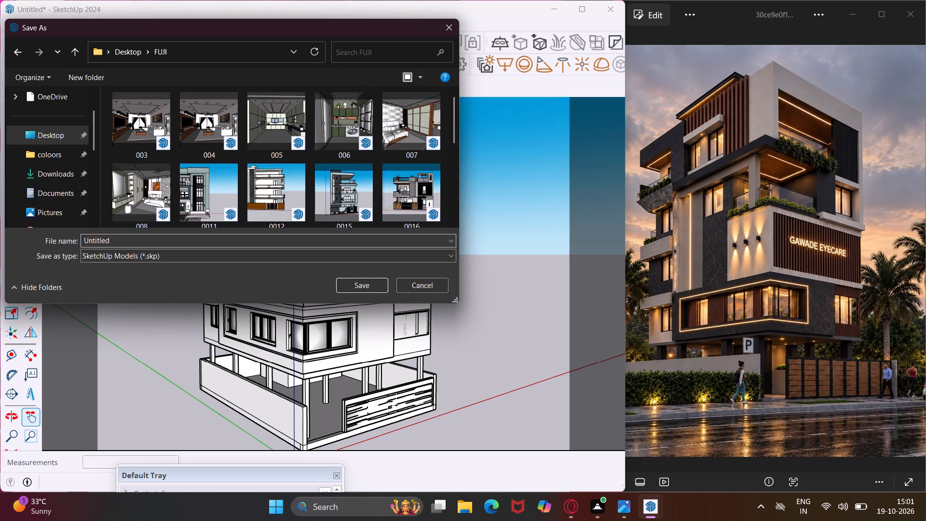
click(160, 244)
key(BackSpace)
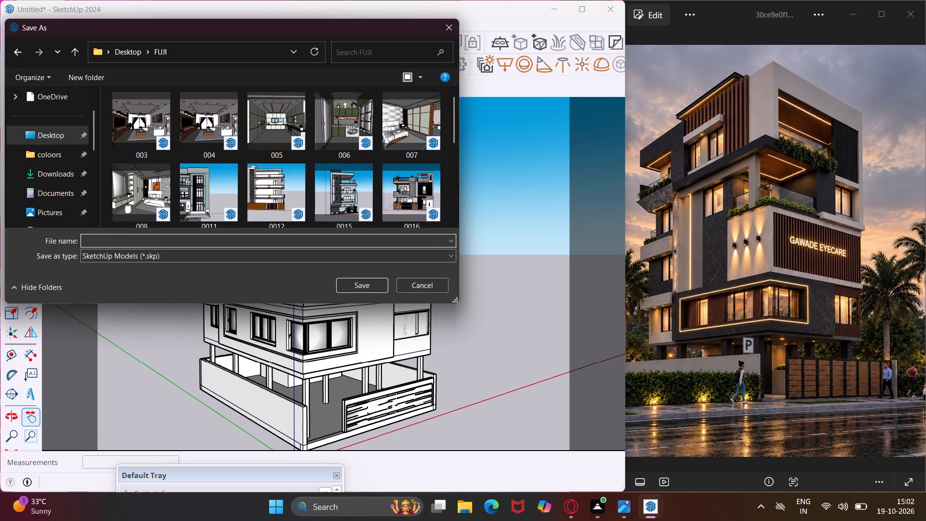
text(003)
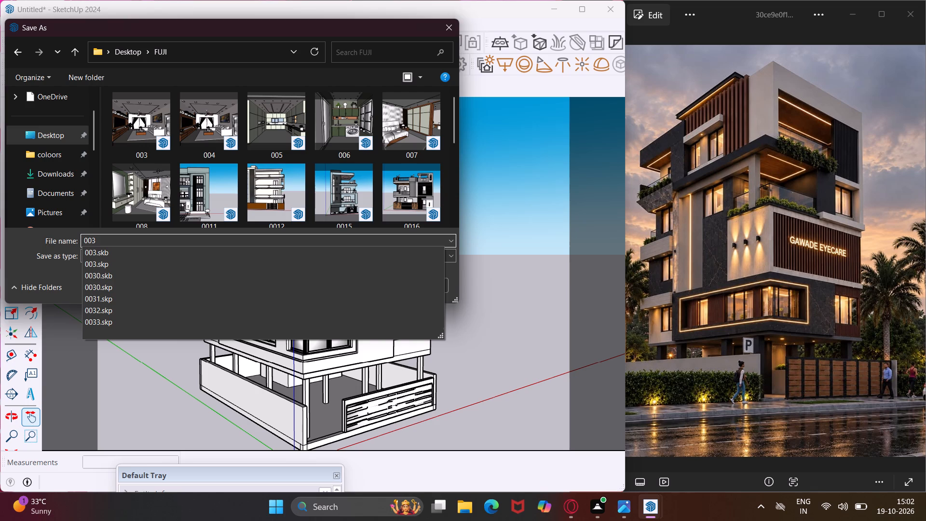
key(4)
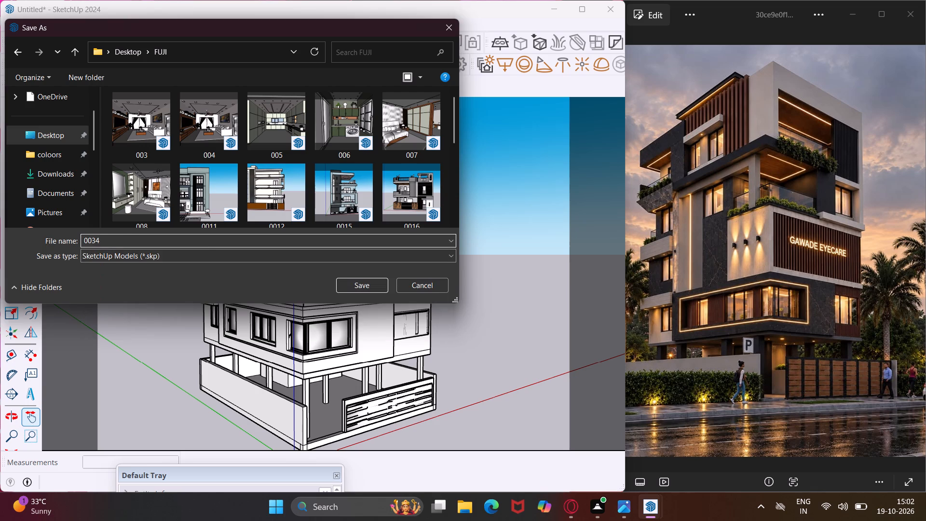
click(347, 288)
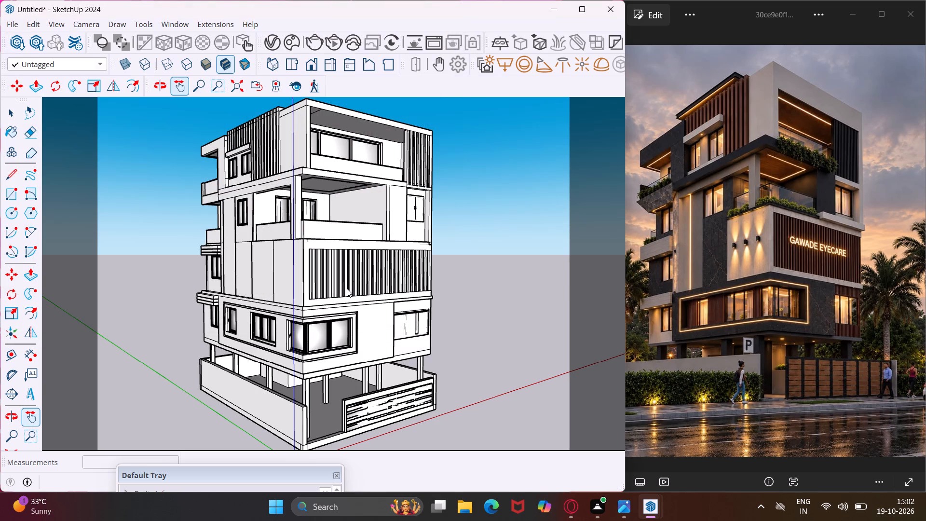